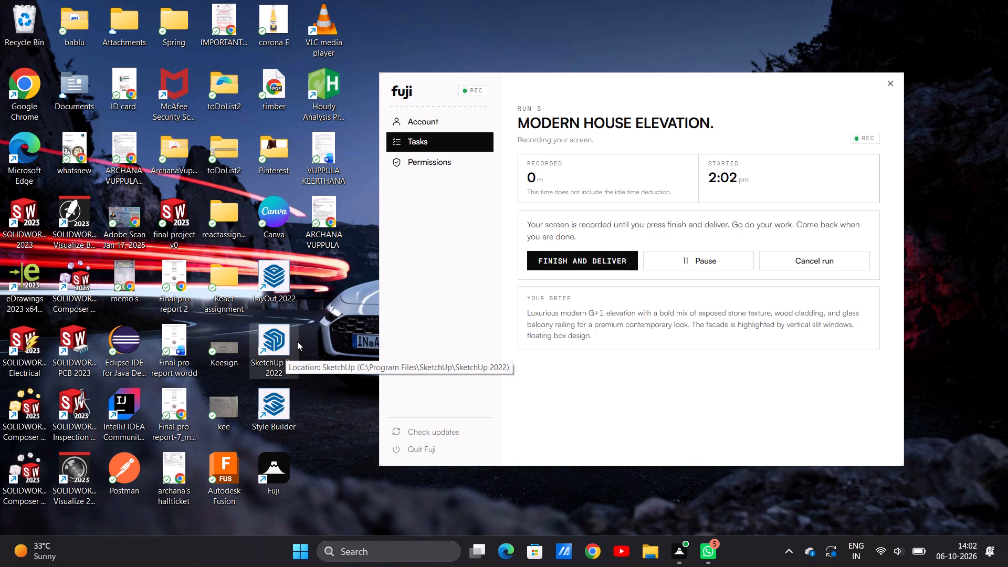
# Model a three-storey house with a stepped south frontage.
# Launch SketchUp Pro 2022 from the desktop.
pyautogui.doubleClick(292, 341)
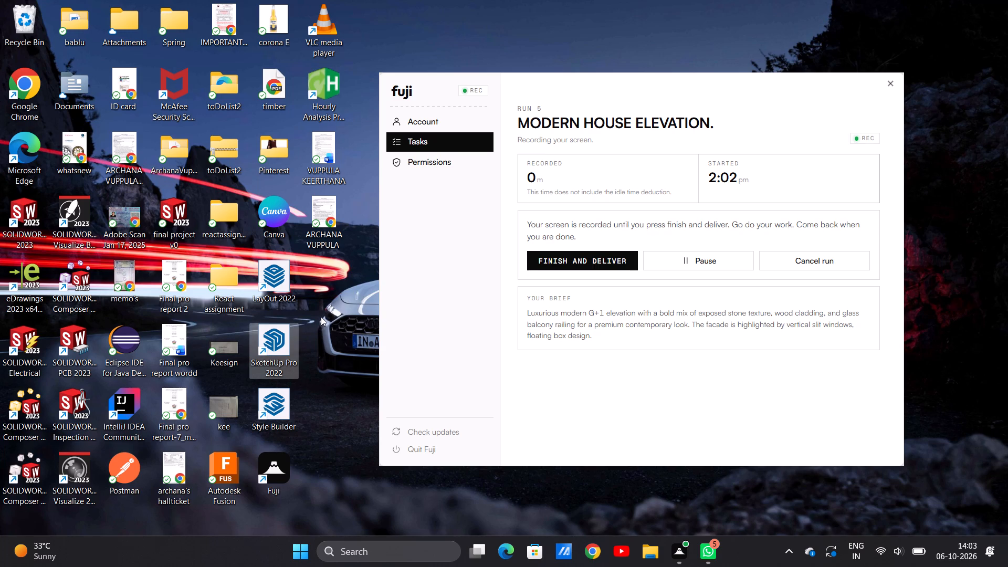
pyautogui.doubleClick(296, 350)
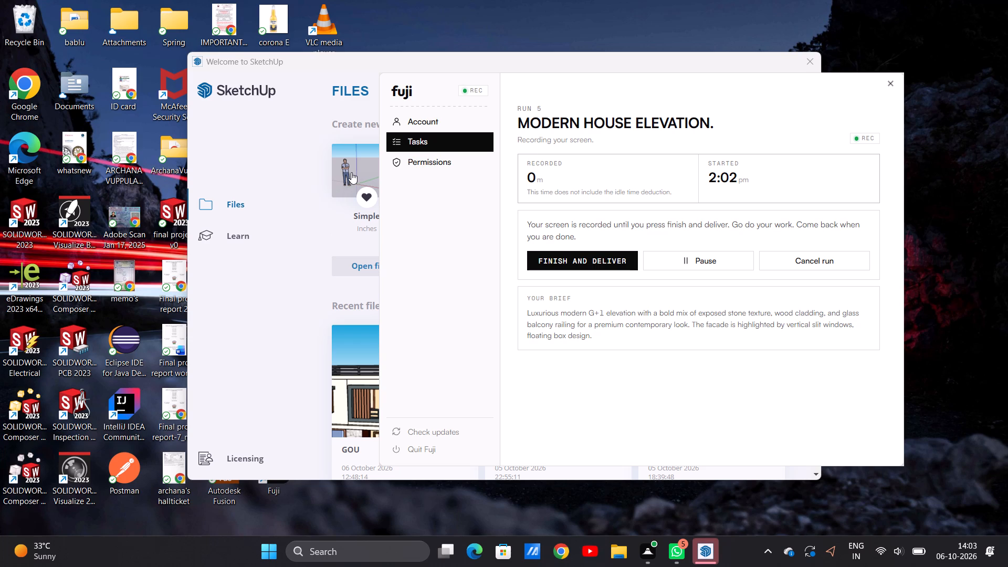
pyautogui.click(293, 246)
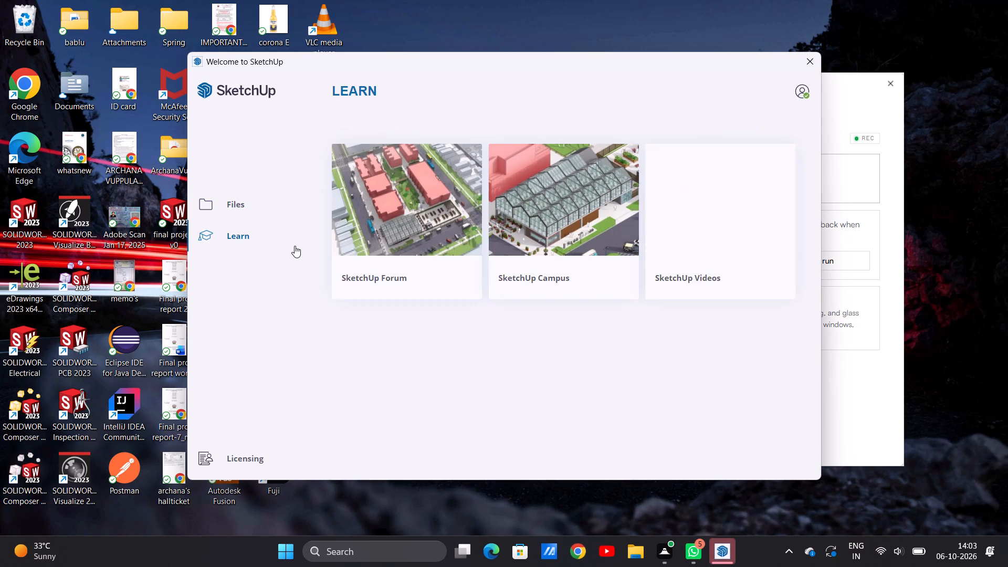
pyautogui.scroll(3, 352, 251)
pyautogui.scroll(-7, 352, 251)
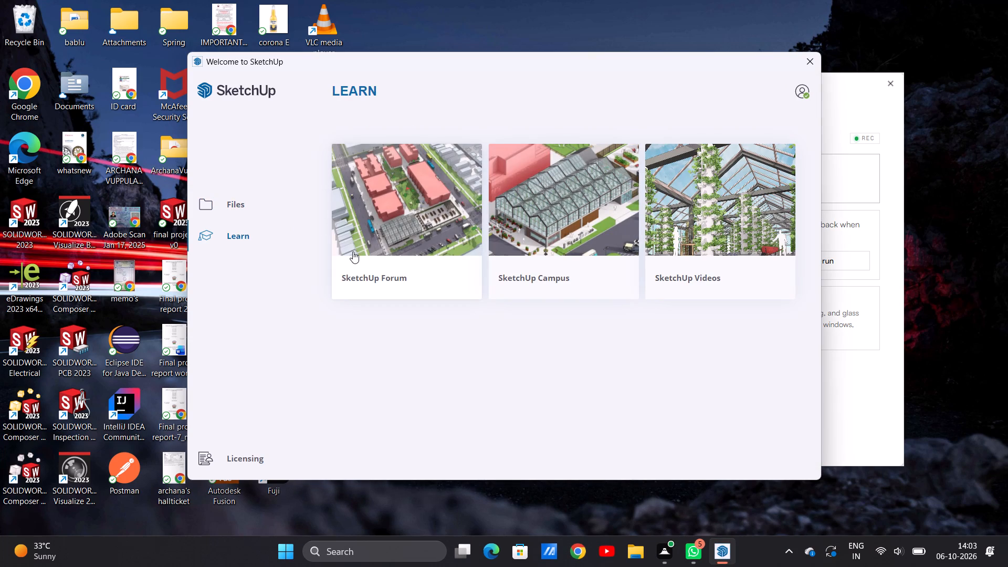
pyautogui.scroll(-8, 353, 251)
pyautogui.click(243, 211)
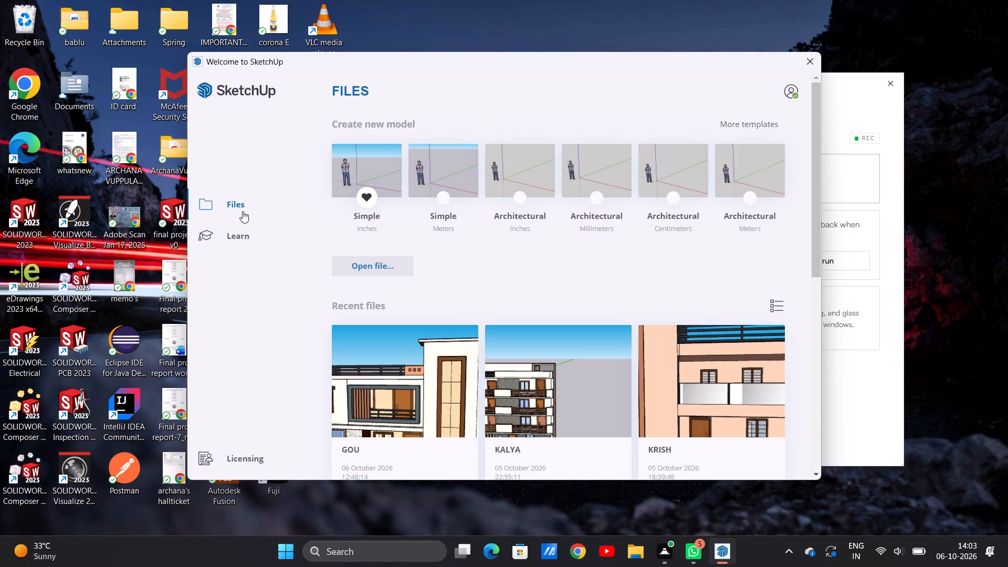
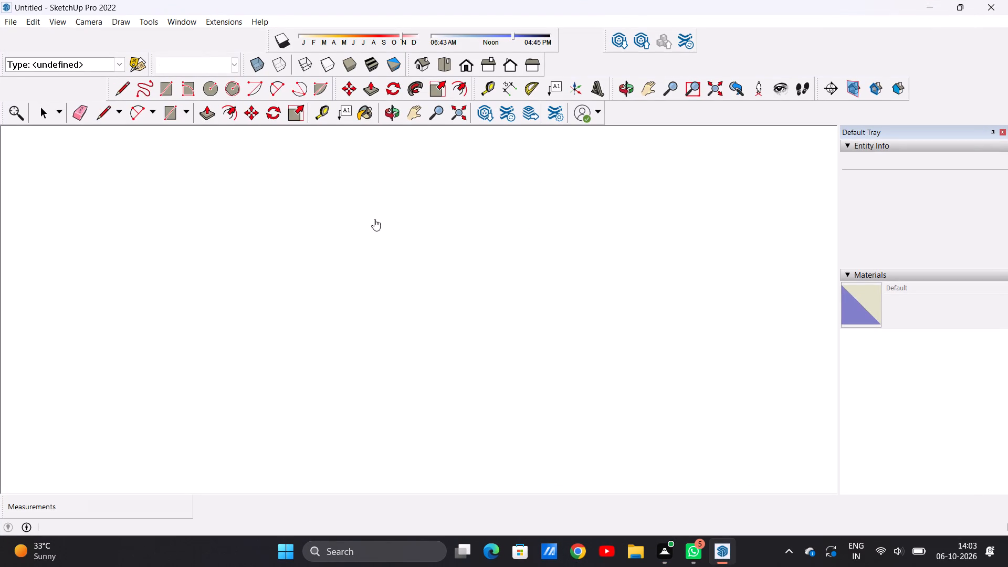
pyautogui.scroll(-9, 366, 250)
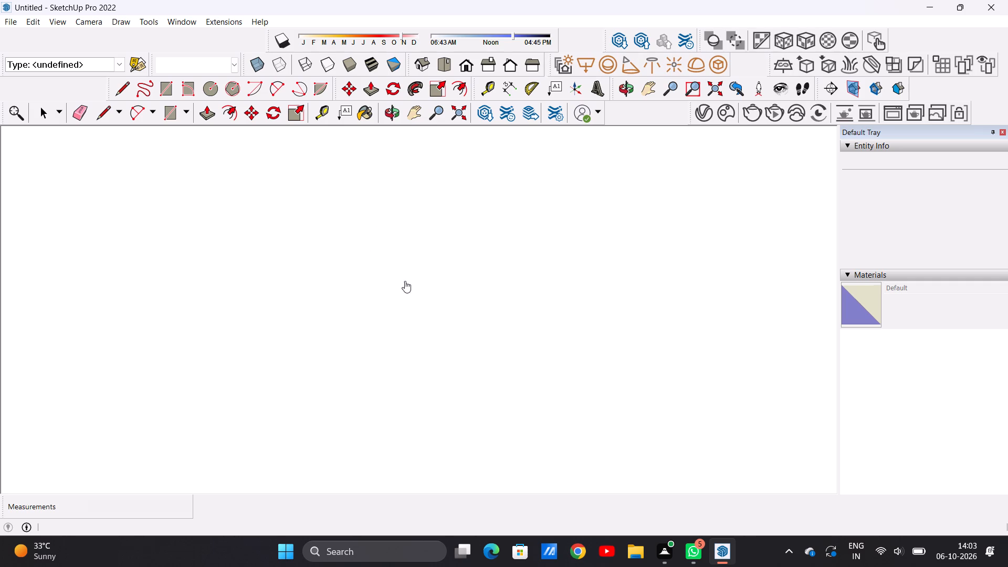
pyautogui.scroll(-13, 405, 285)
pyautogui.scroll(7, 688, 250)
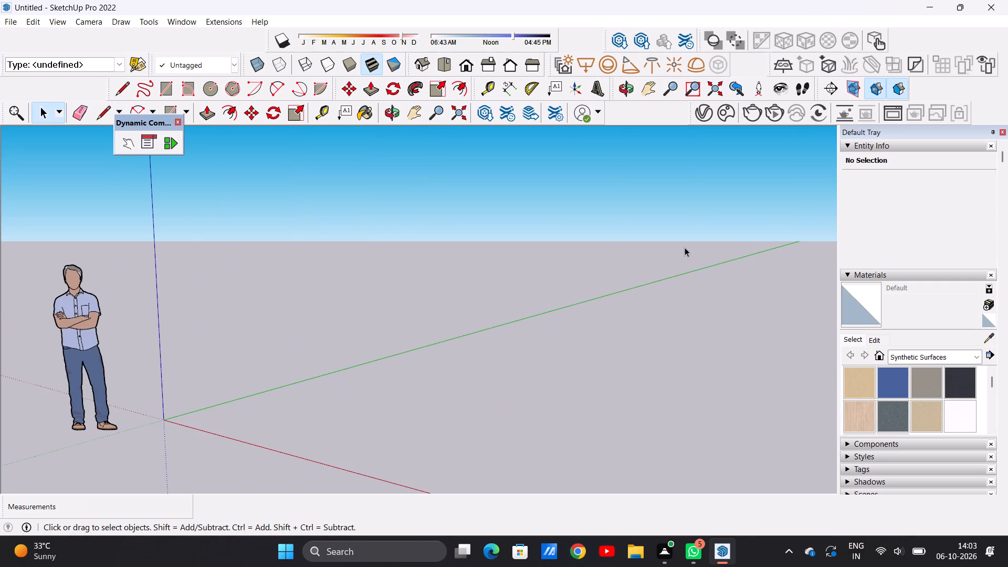
# Draw a base rectangle about 15' 2" by 8' 4" in the top view, near the origin.
pyautogui.click(444, 58)
pyautogui.scroll(2, 765, 212)
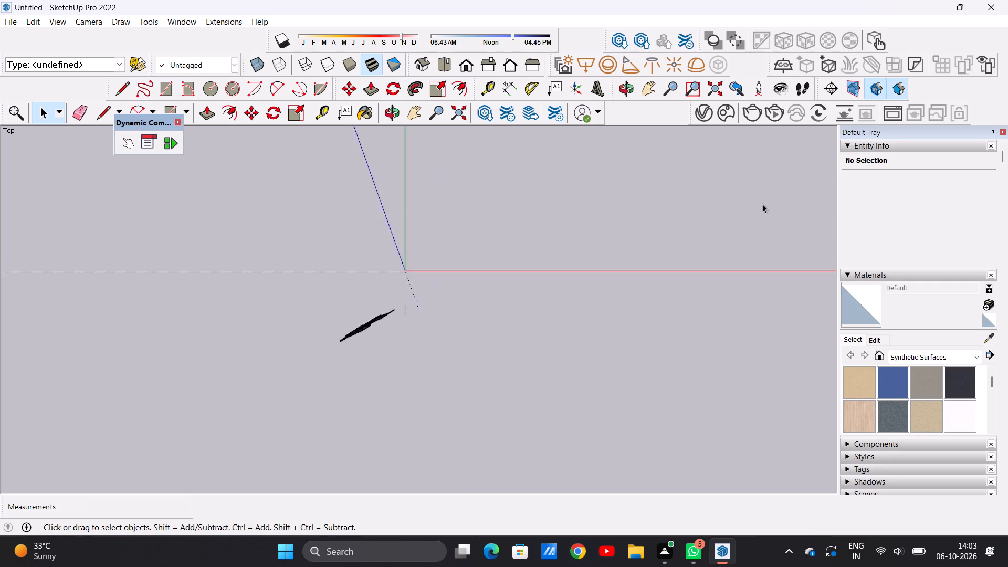
pyautogui.scroll(7, 762, 204)
pyautogui.click(409, 117)
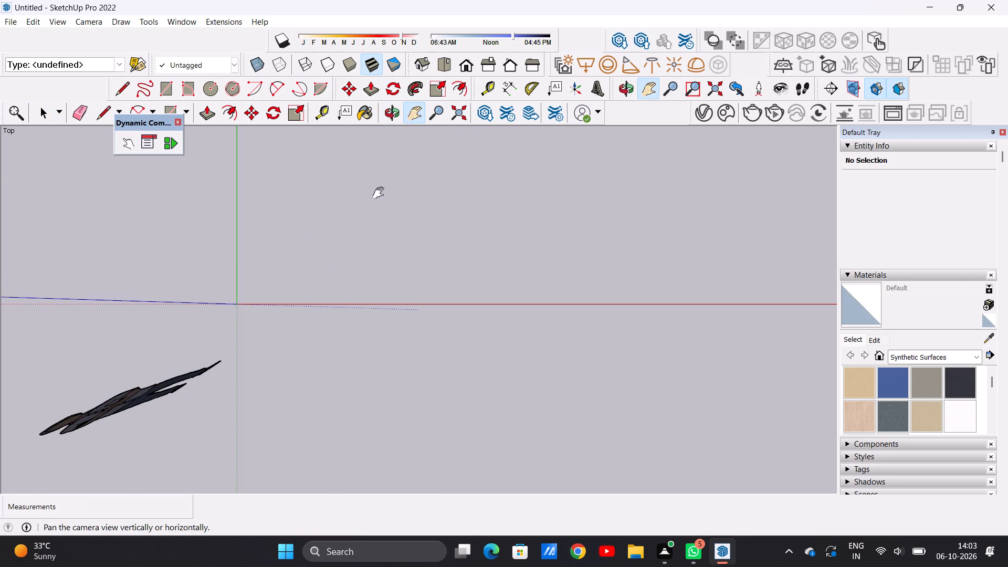
pyautogui.moveTo(238, 308); pyautogui.dragTo(75, 474)
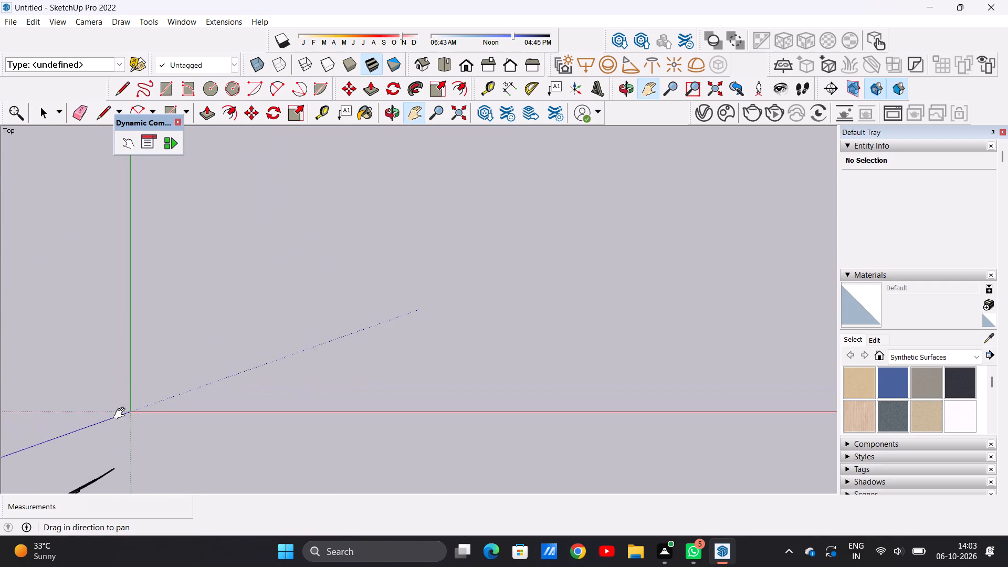
pyautogui.moveTo(139, 387); pyautogui.dragTo(55, 461)
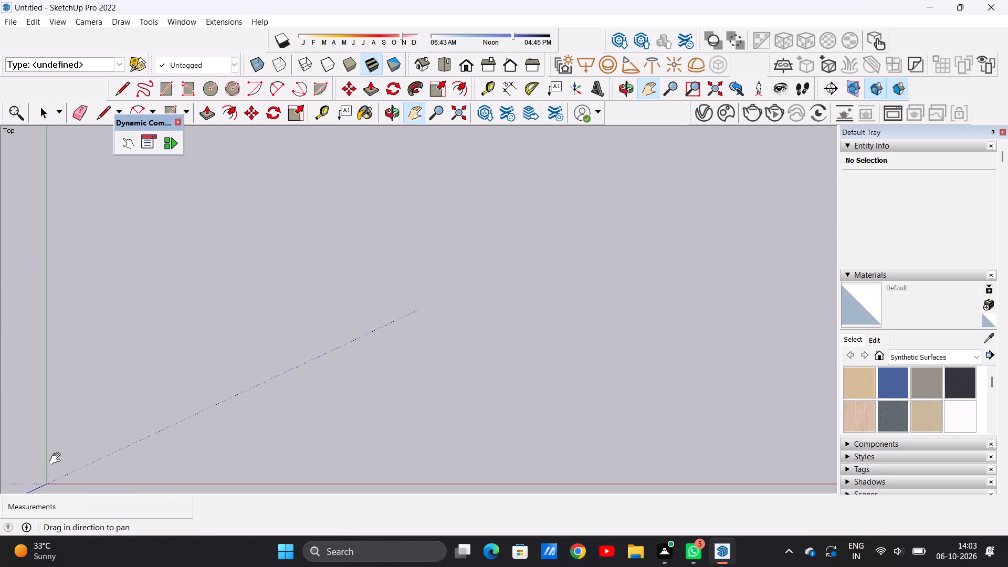
pyautogui.press('space')
pyautogui.press('space')
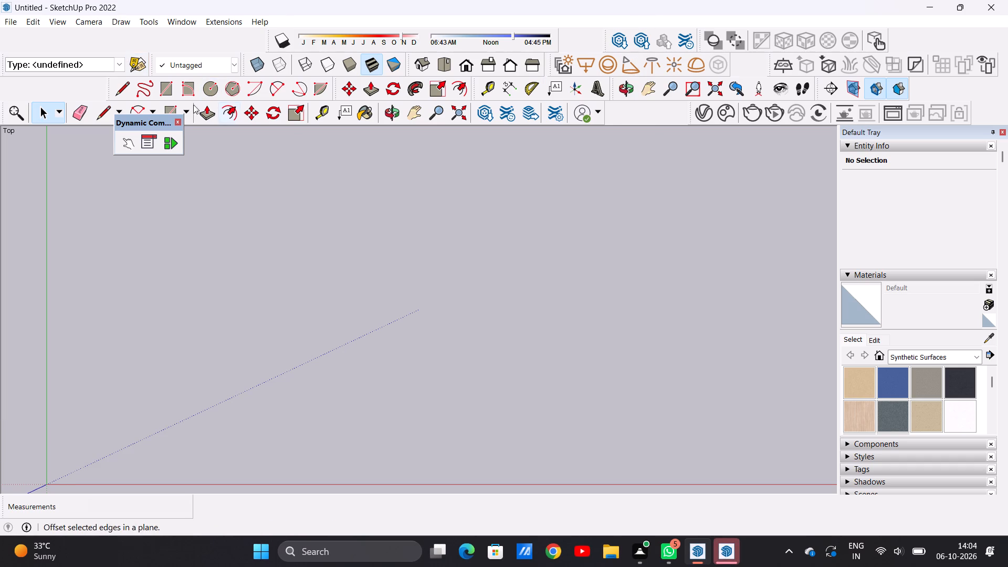
pyautogui.click(170, 89)
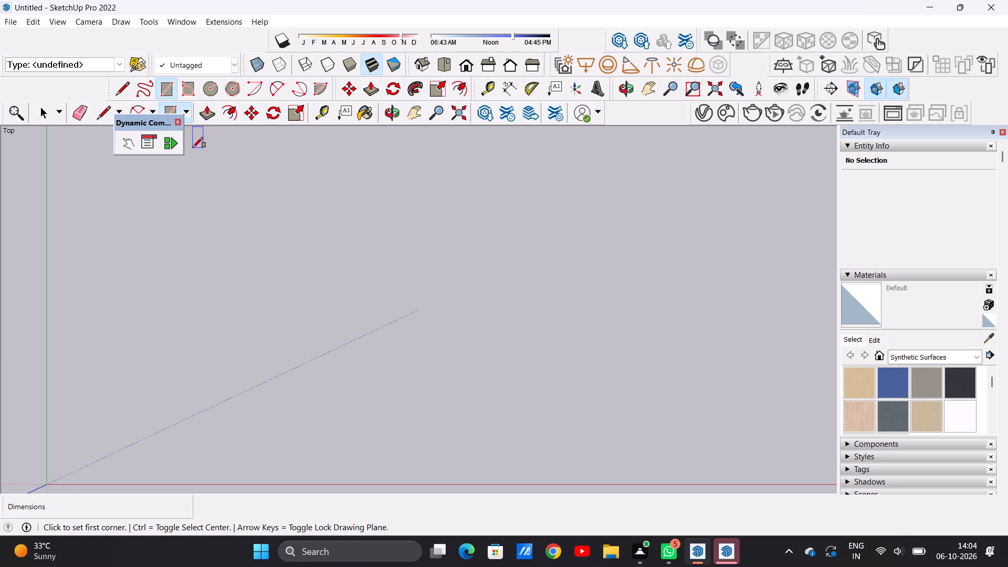
pyautogui.click(196, 157)
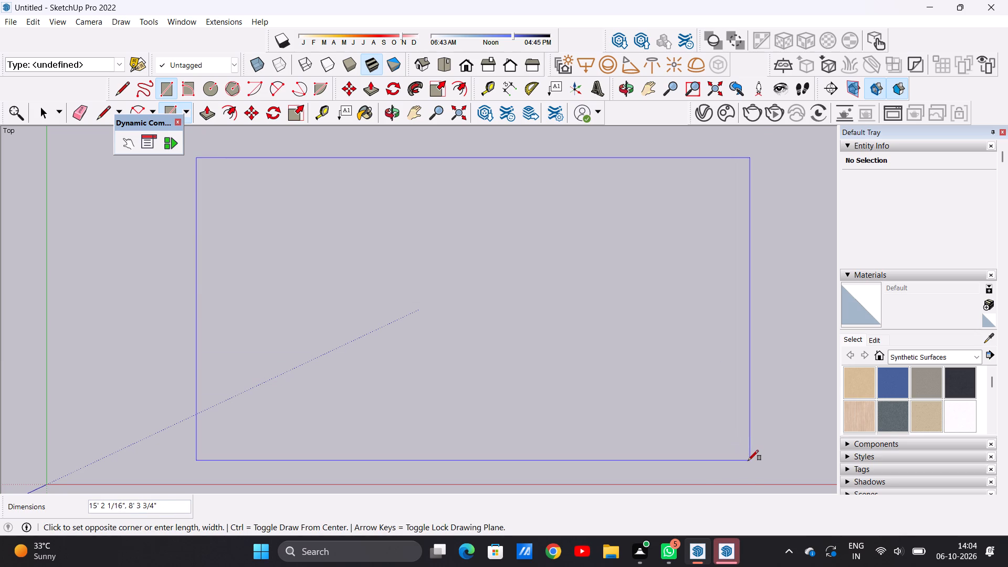
pyautogui.click(748, 460)
pyautogui.press('space')
pyautogui.scroll(-13, 381, 357)
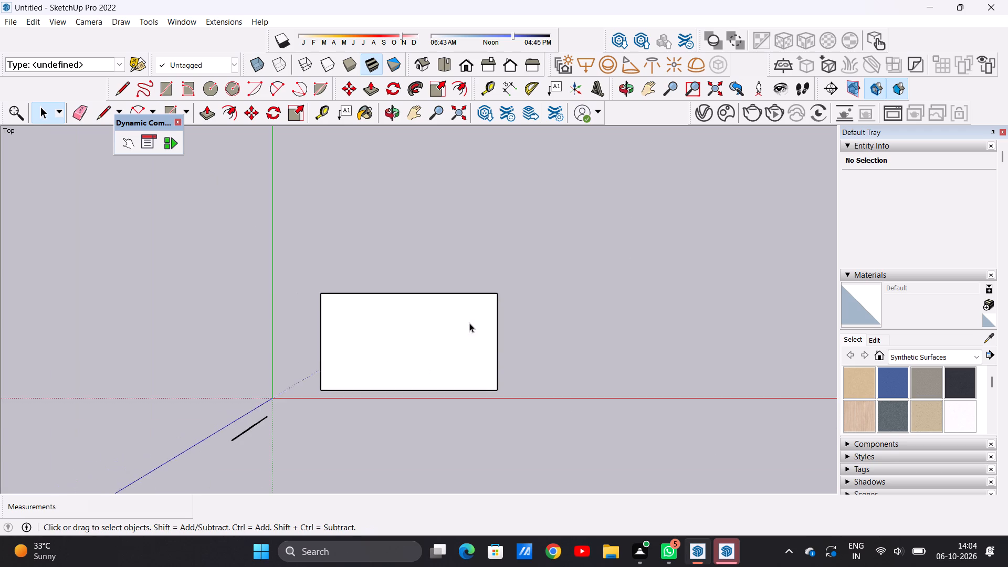
# Move the whole rectangle about 13' 1" diagonally away from the origin.
pyautogui.scroll(6, 695, 211)
pyautogui.scroll(2, 639, 223)
pyautogui.doubleClick(265, 389)
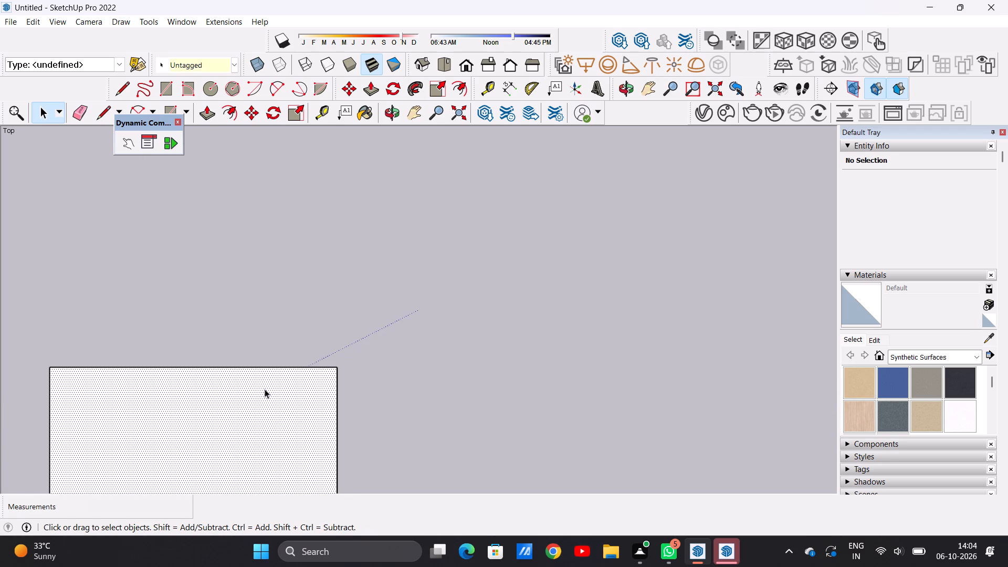
pyautogui.press('m')
pyautogui.click(334, 369)
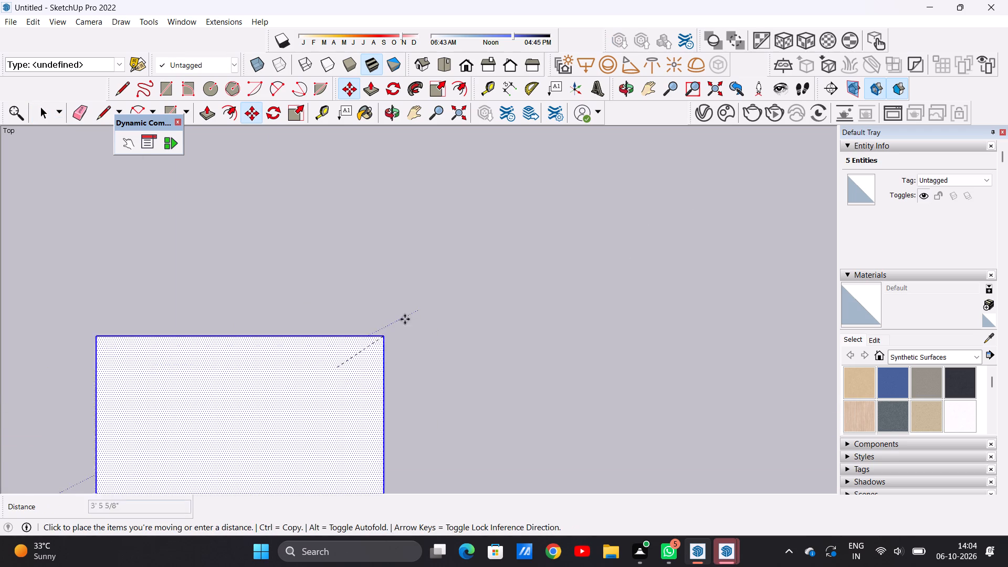
pyautogui.click(558, 254)
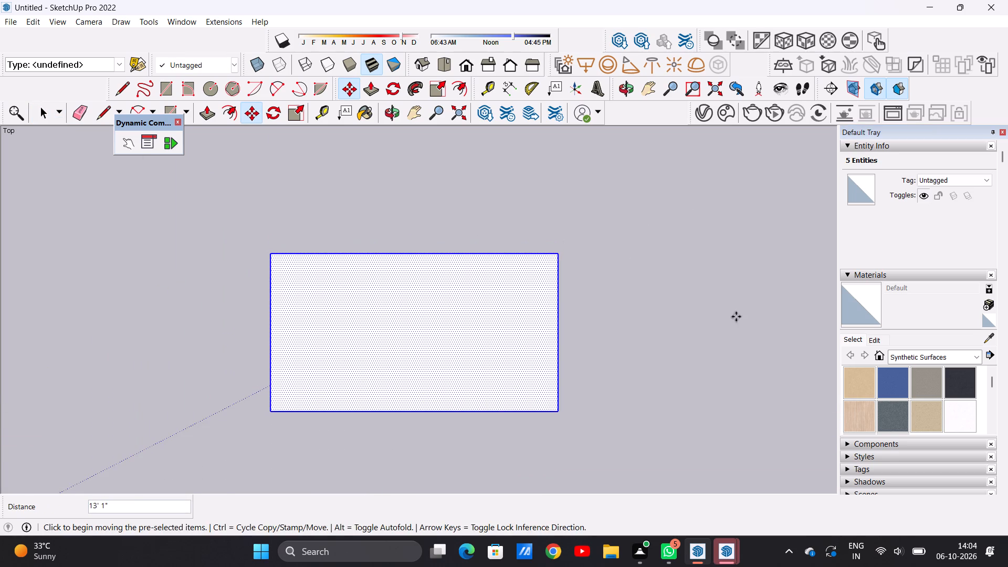
pyautogui.press('space')
pyautogui.click(705, 316)
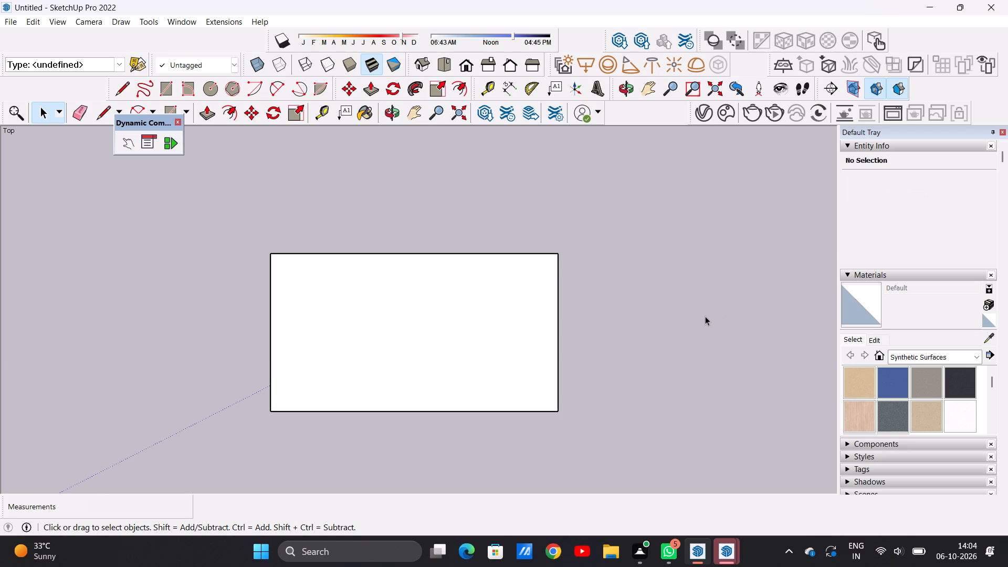
# Draw a second rectangle about 15' 2" by 5' 1" adjoining the full rear edge of the base rectangle.
pyautogui.scroll(-4, 705, 302)
pyautogui.scroll(1, 650, 271)
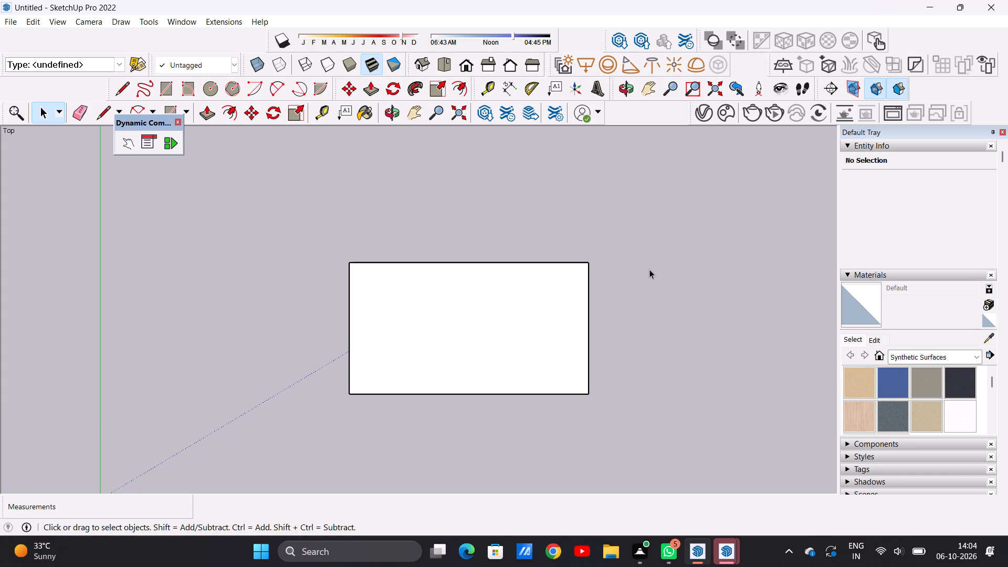
pyautogui.scroll(-4, 595, 281)
pyautogui.scroll(5, 709, 168)
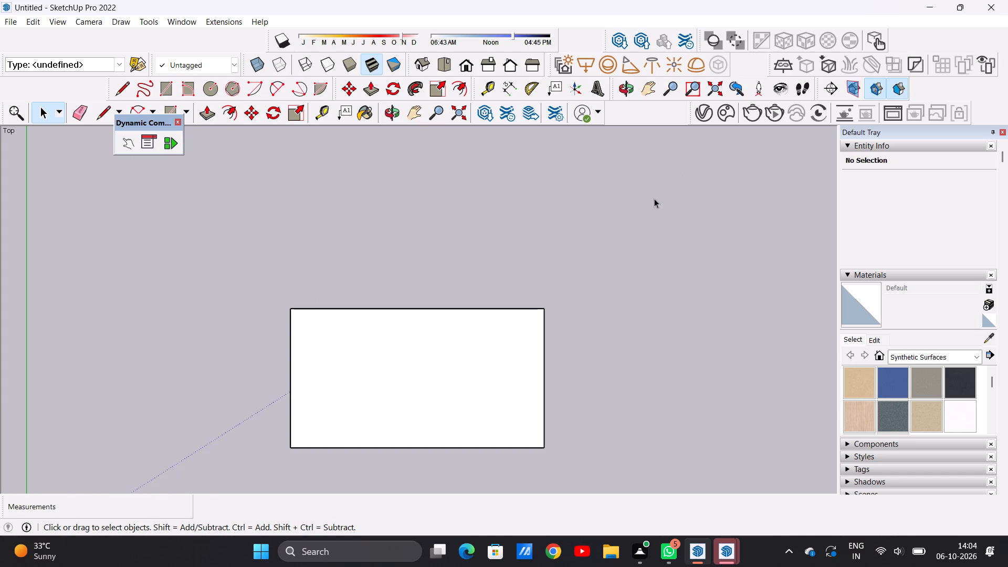
pyautogui.press('r')
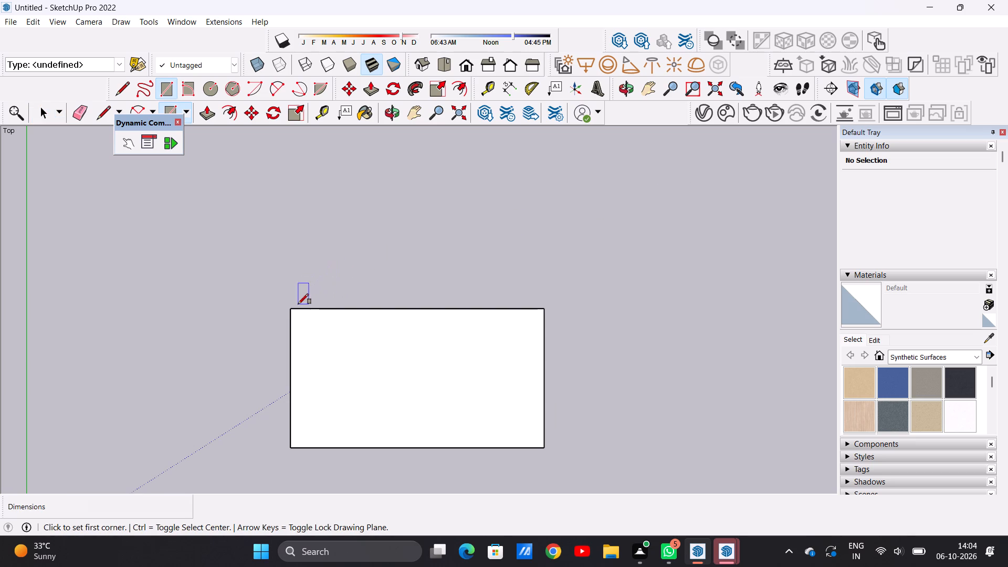
pyautogui.click(292, 310)
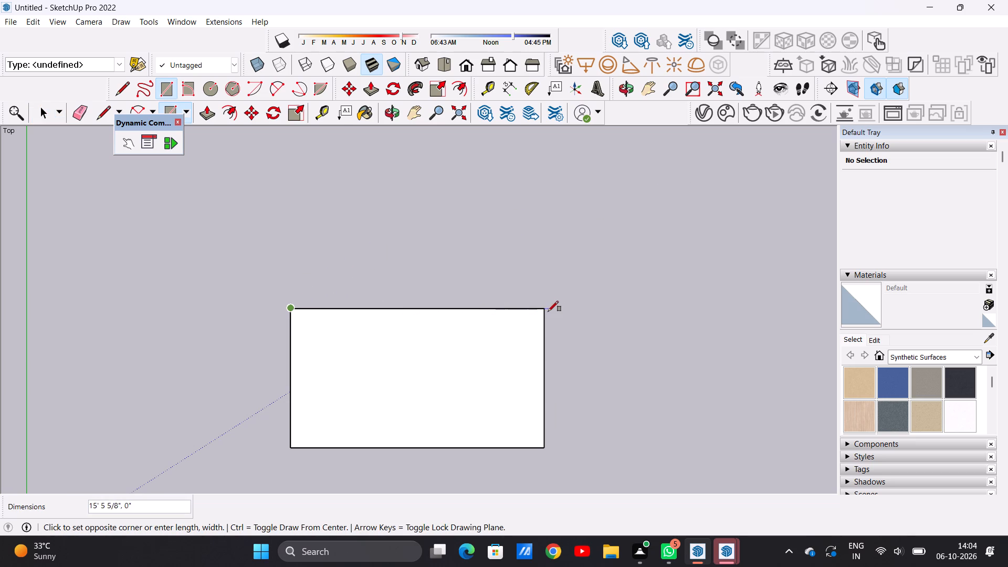
pyautogui.click(545, 311)
pyautogui.click(555, 223)
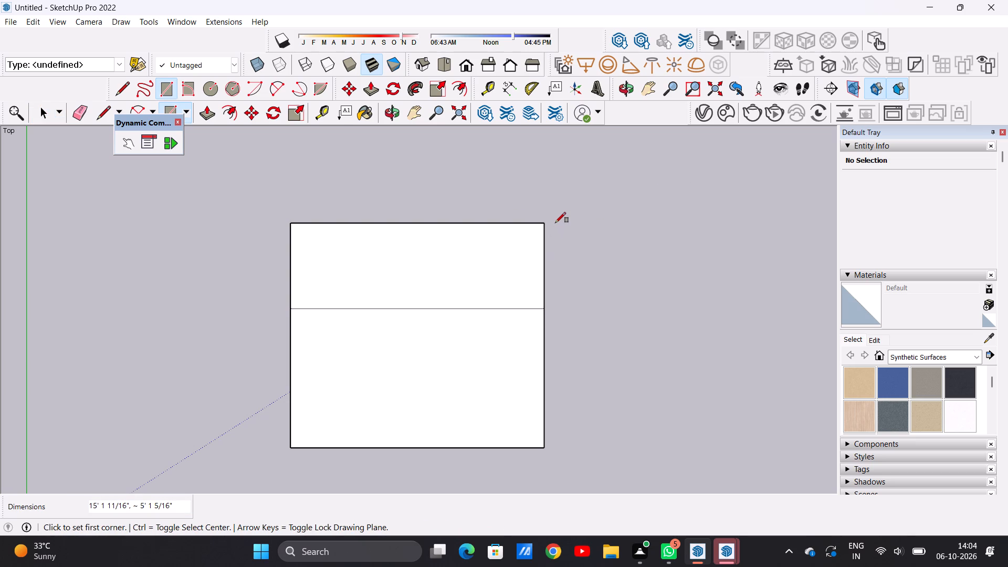
# Draw a third rectangle about 10' 11" by 13' 6" along the right side of the two stacked rectangles in plan.
pyautogui.click(550, 222)
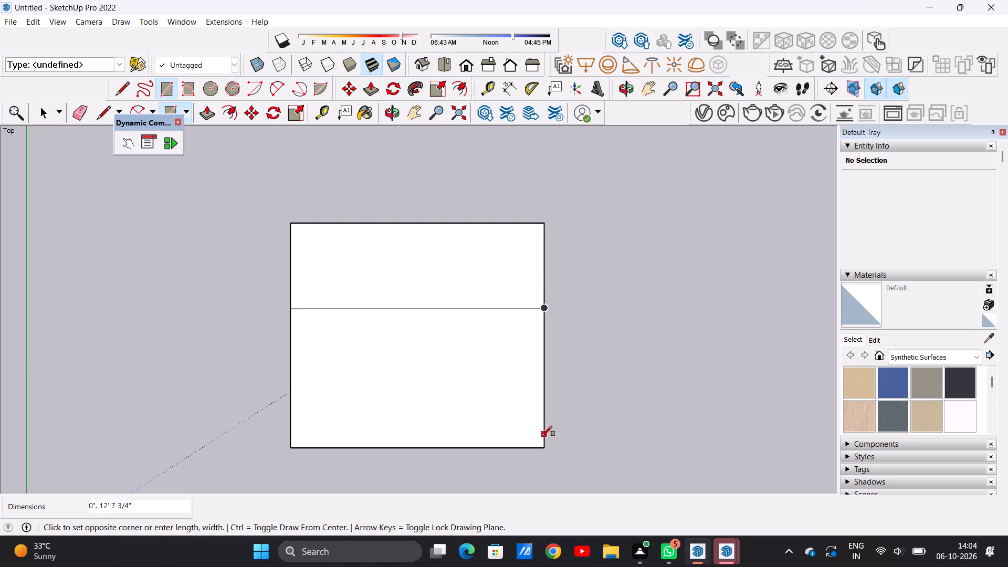
pyautogui.click(545, 447)
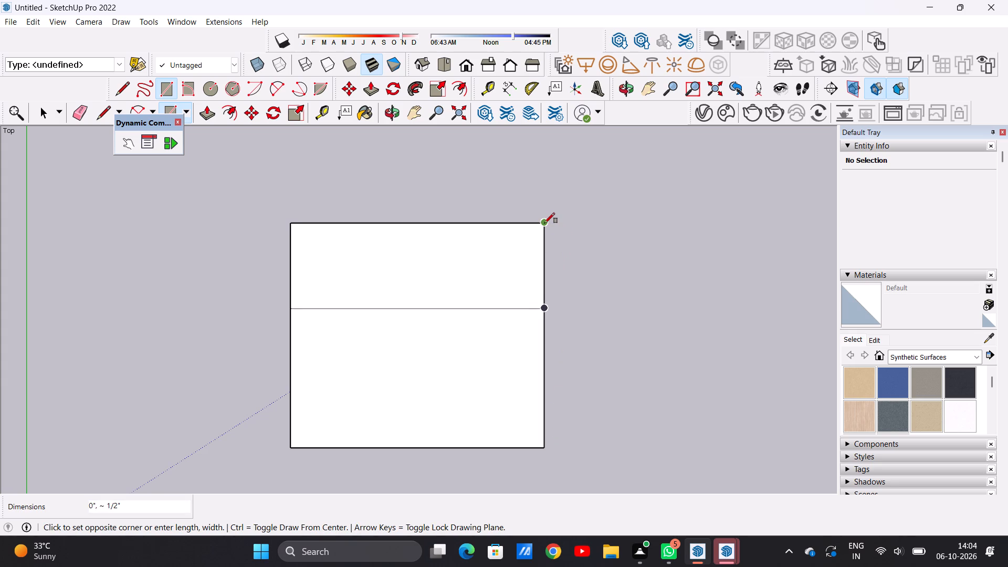
pyautogui.click(544, 223)
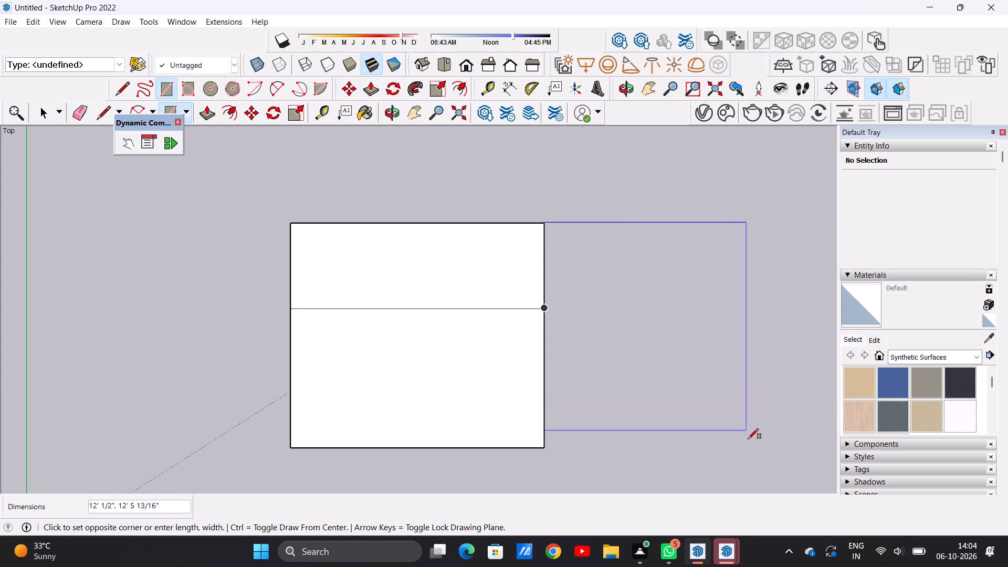
pyautogui.click(726, 437)
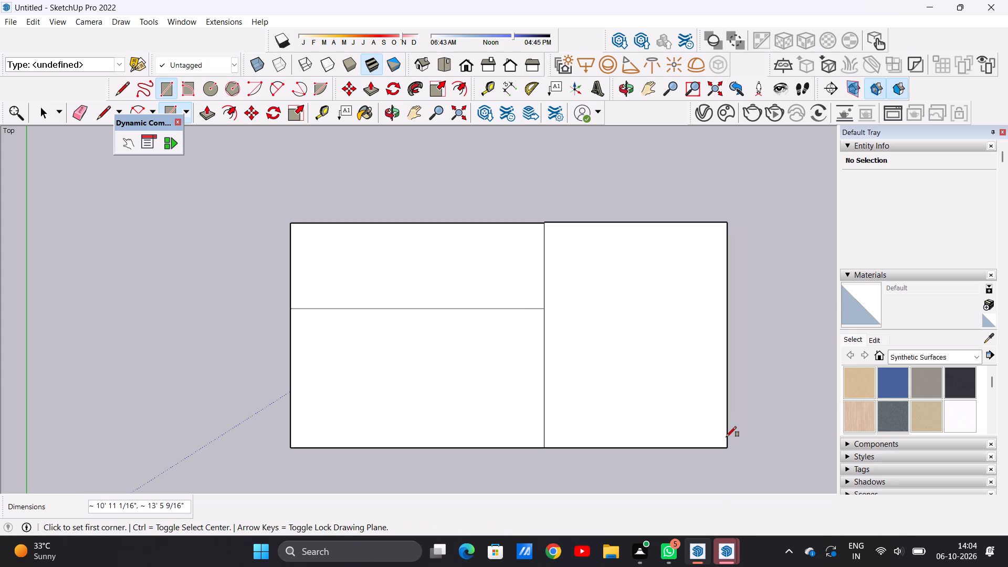
pyautogui.press('space')
# Erase the interior dividing edges to merge the three rectangles into one face.
pyautogui.press('e')
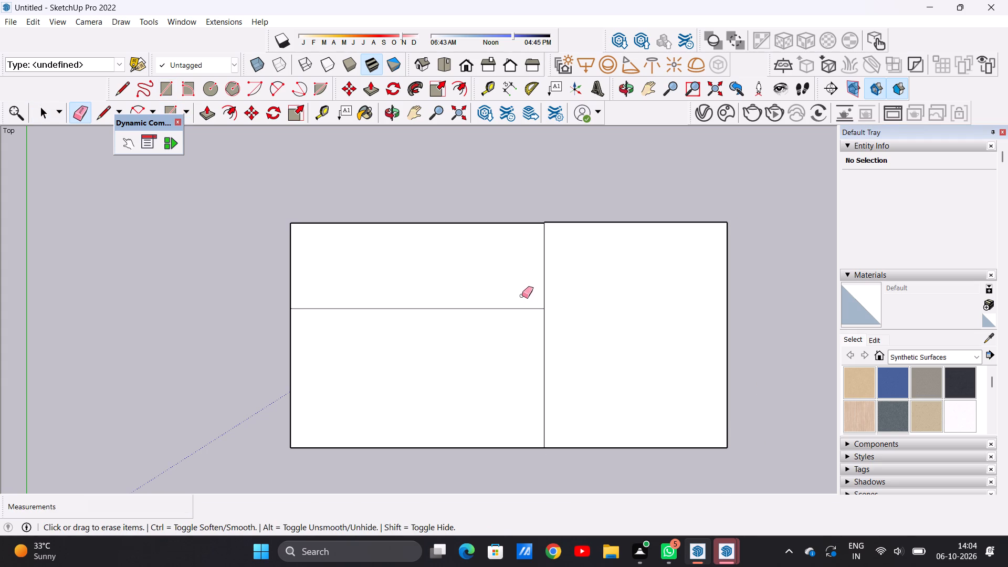
pyautogui.moveTo(521, 281); pyautogui.dragTo(548, 341)
pyautogui.moveTo(549, 279); pyautogui.dragTo(489, 278)
pyautogui.moveTo(492, 278); pyautogui.dragTo(492, 306)
pyautogui.moveTo(552, 271); pyautogui.dragTo(511, 277)
pyautogui.moveTo(511, 277); pyautogui.dragTo(508, 318)
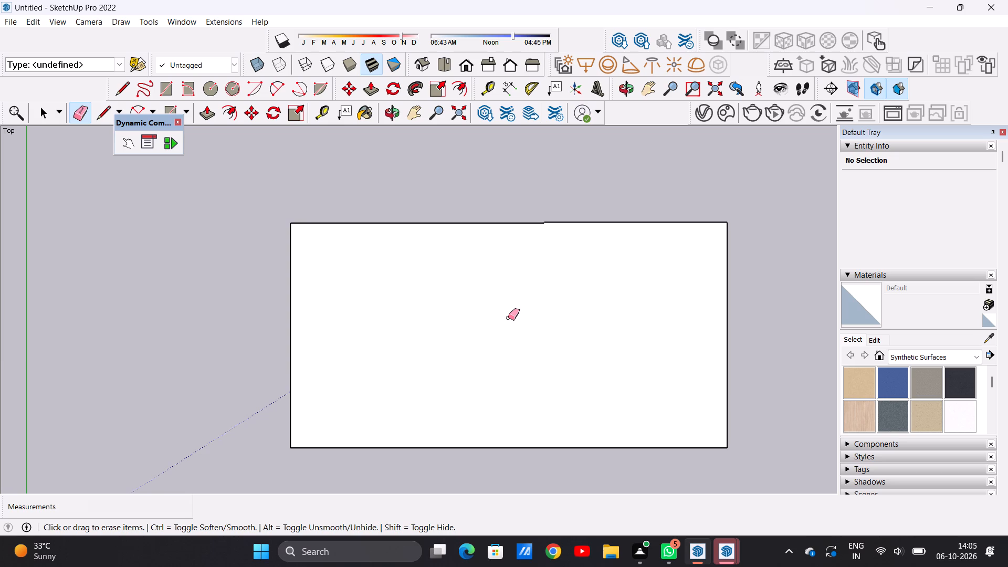
pyautogui.scroll(-9, 452, 316)
pyautogui.scroll(6, 520, 334)
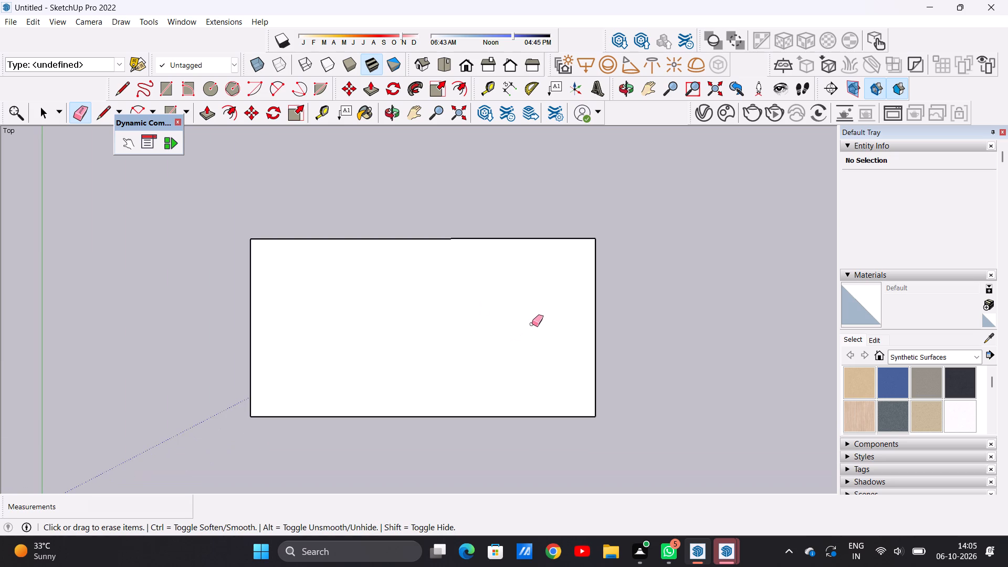
pyautogui.press('space')
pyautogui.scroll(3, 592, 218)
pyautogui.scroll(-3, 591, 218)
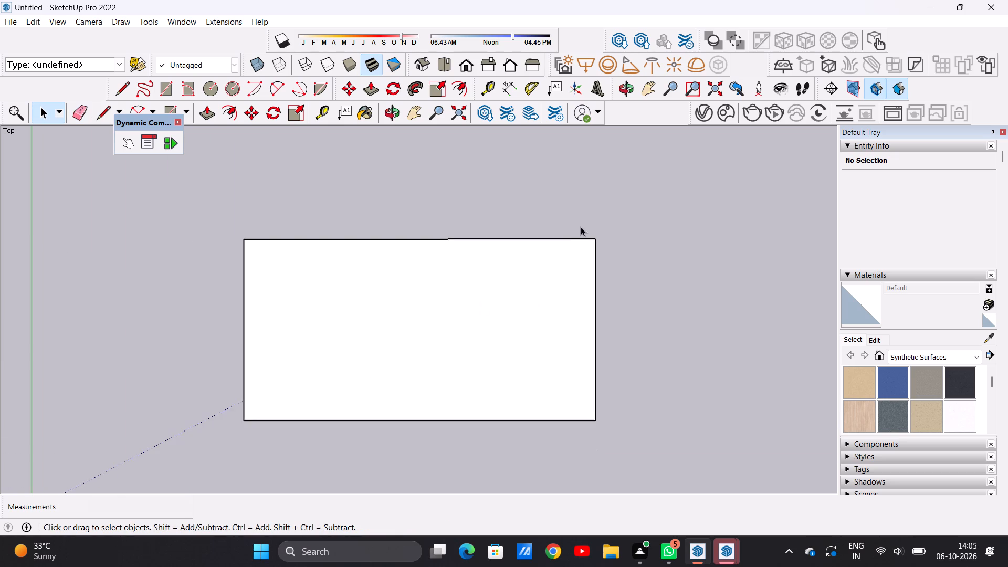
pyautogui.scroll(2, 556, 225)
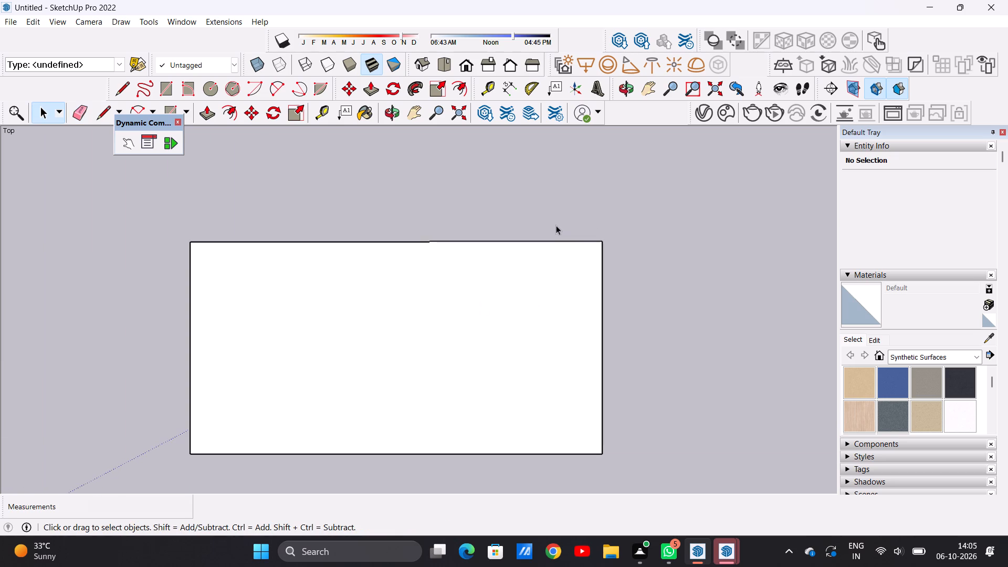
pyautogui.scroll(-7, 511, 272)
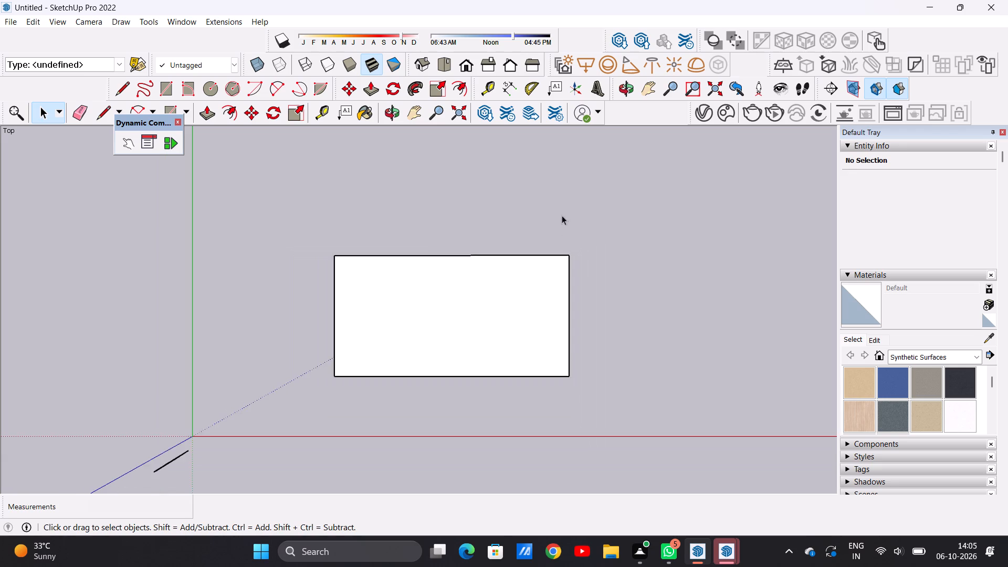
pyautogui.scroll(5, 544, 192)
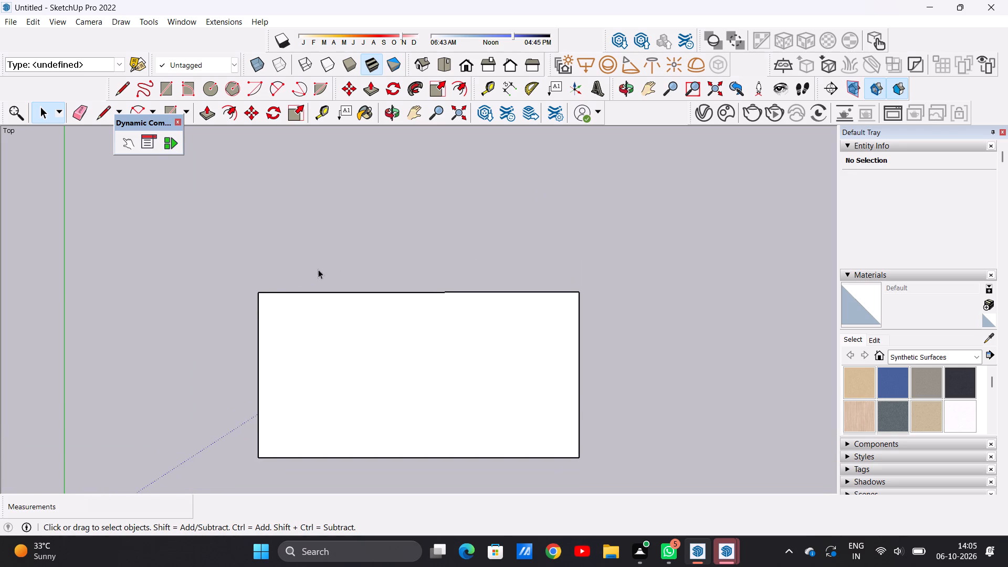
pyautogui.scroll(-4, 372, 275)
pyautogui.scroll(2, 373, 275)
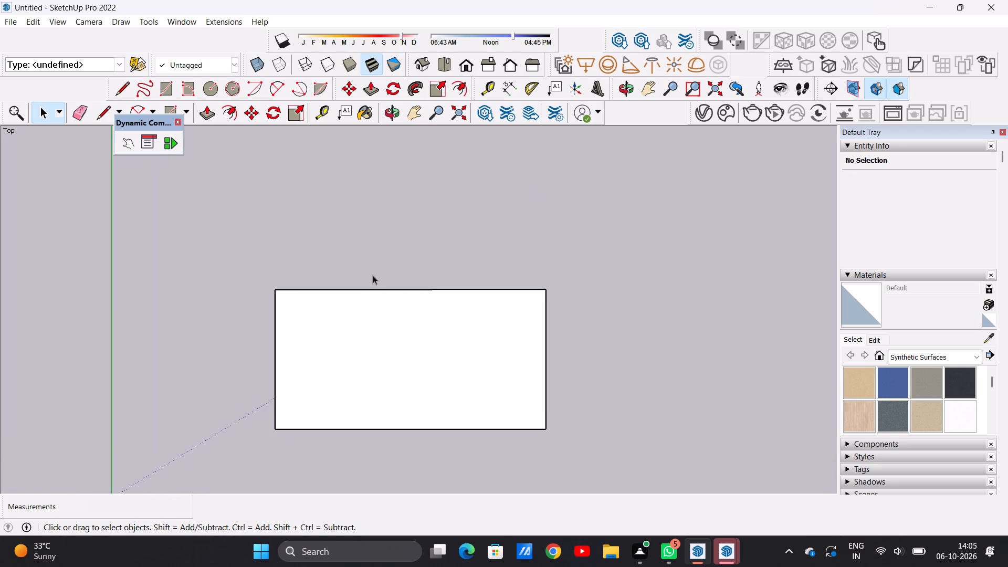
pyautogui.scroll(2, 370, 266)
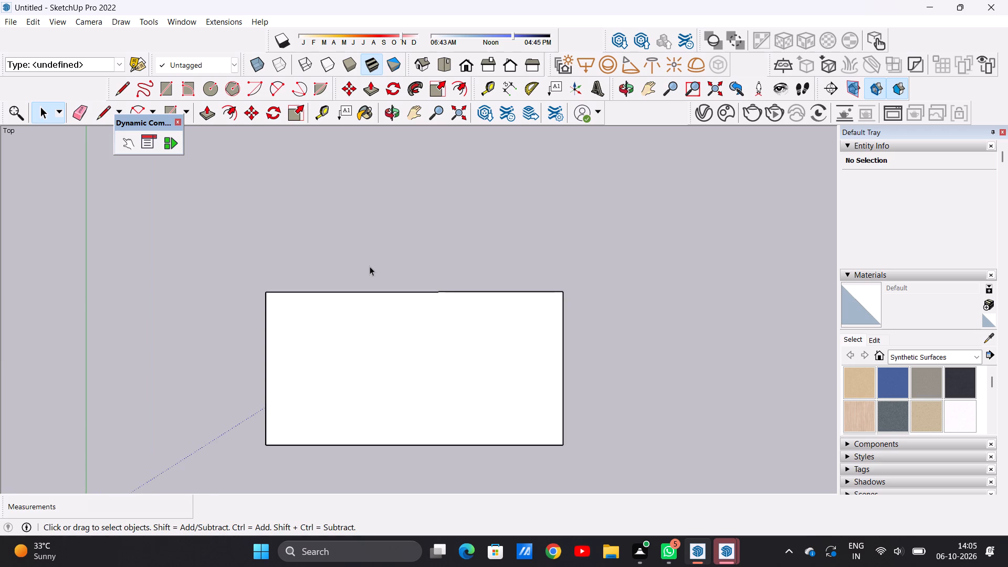
# Draw a sliver rectangle about 26' 3/4" by 1/2" along the base face's rear edge to even out its offset.
pyautogui.press('r')
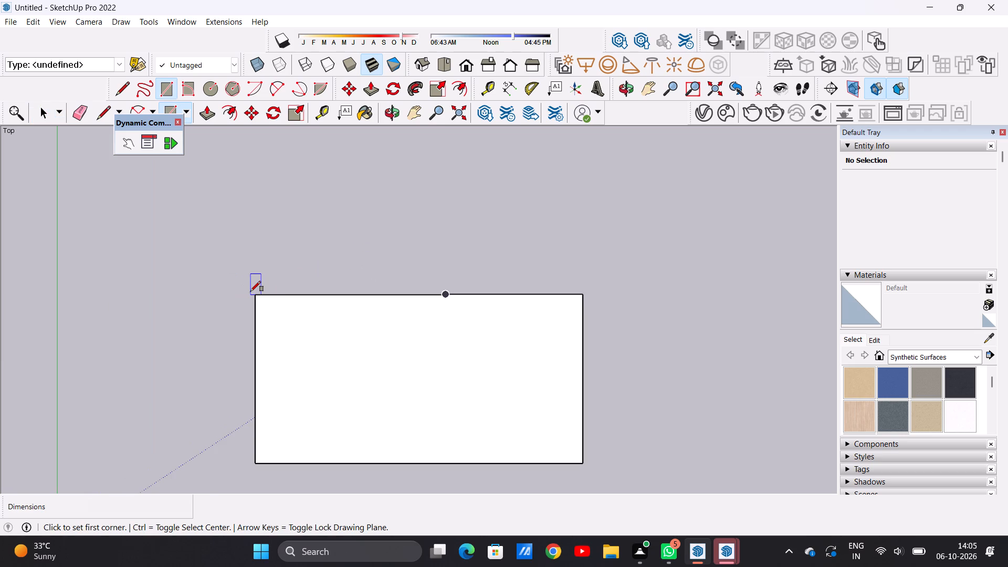
pyautogui.click(251, 291)
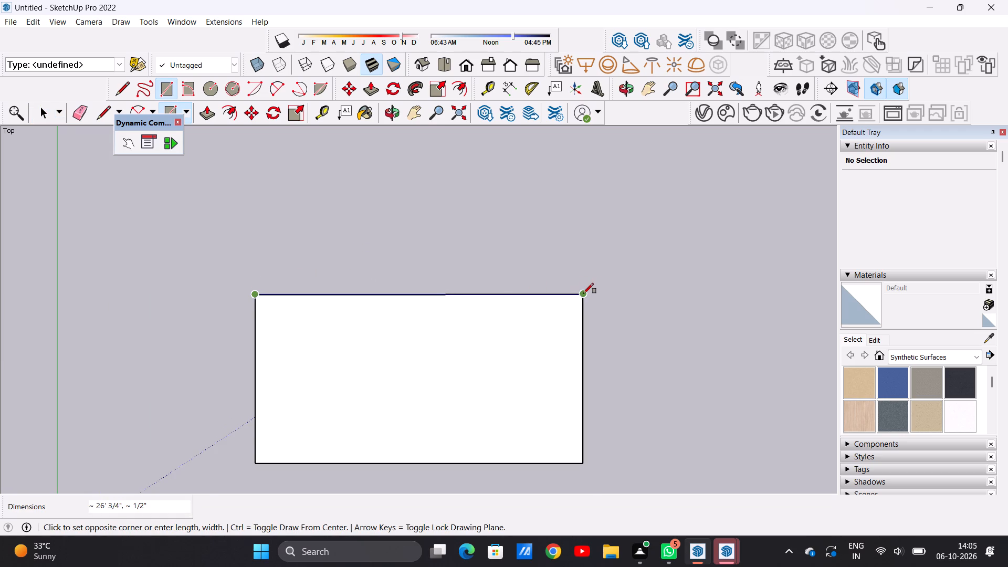
pyautogui.click(583, 293)
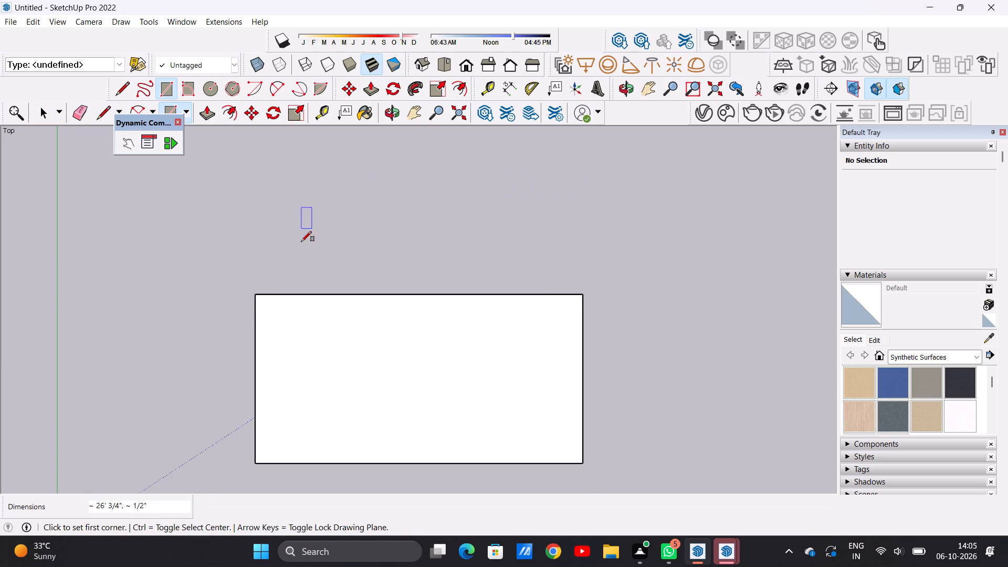
pyautogui.click(254, 296)
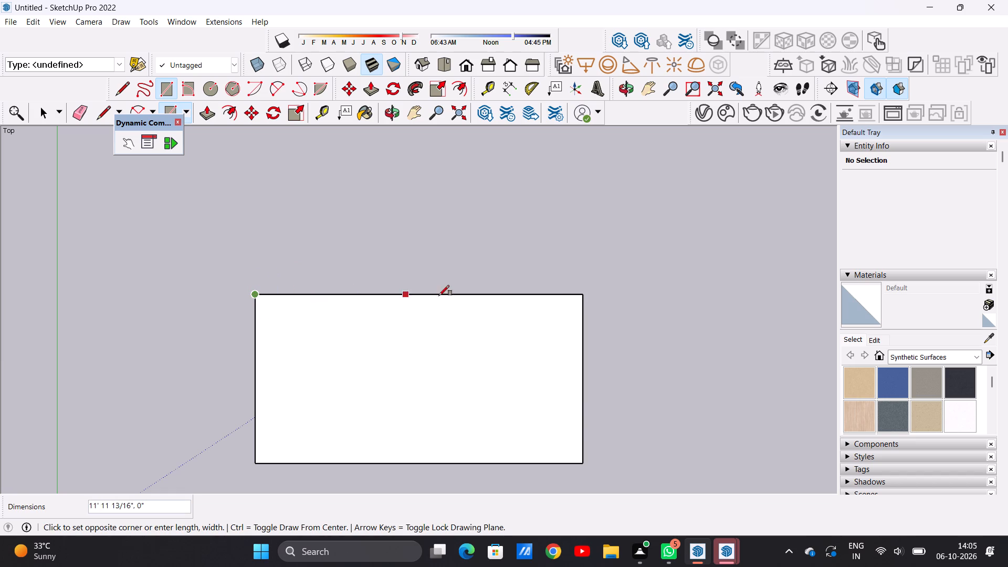
pyautogui.click(584, 291)
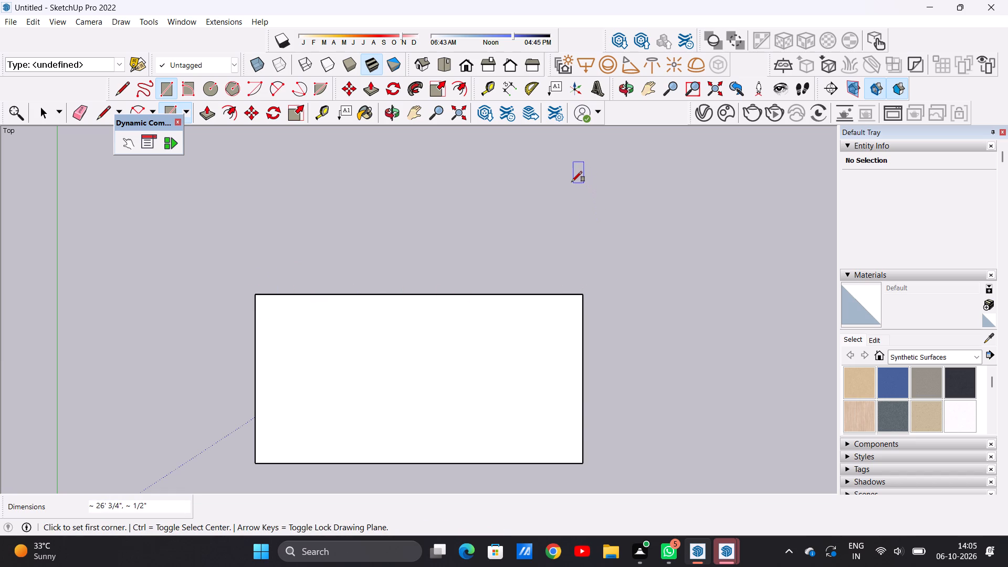
pyautogui.press('space')
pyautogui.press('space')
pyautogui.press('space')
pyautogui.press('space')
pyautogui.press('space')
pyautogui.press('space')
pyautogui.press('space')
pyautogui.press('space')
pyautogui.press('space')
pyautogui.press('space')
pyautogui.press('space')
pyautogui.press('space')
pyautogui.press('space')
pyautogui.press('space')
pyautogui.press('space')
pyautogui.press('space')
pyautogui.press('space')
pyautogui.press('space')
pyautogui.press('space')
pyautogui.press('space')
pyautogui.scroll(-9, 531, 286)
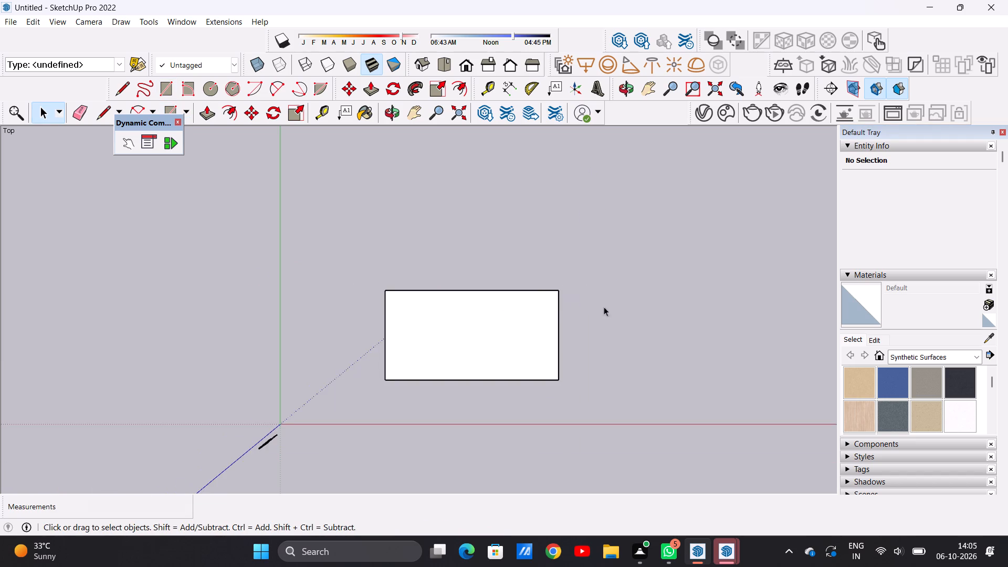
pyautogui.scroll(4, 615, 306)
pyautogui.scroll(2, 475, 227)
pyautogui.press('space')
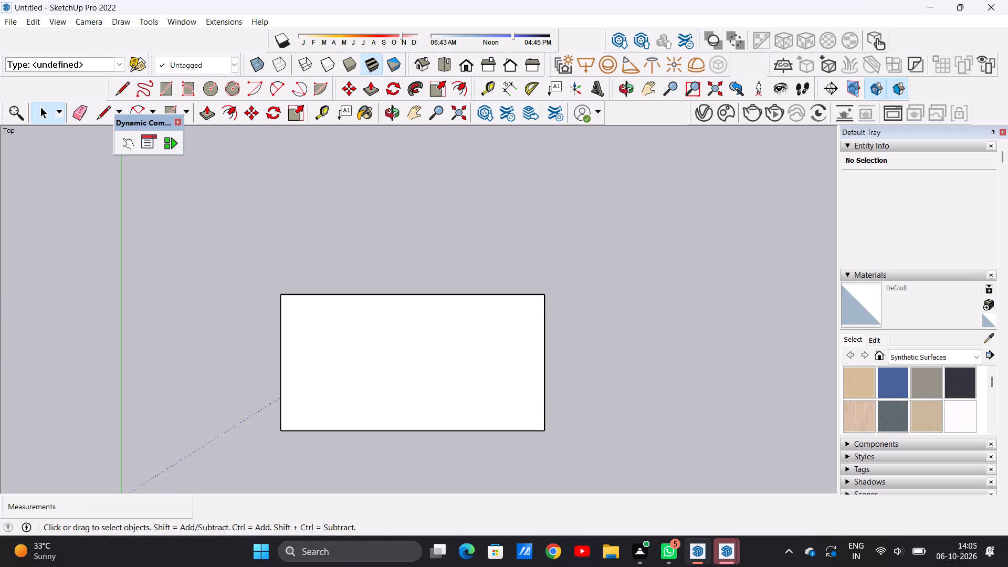
# Extend the base rearward with an adjoining full-width rectangle about 26' 3/4" by 7' 4 11/16" and erase the shared edge.
pyautogui.press('r')
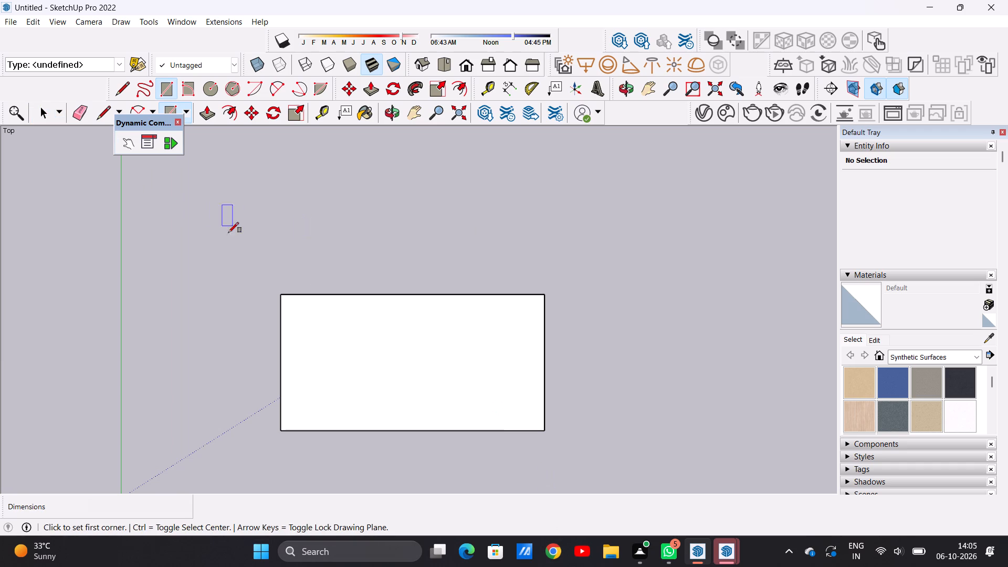
pyautogui.click(277, 295)
pyautogui.click(544, 294)
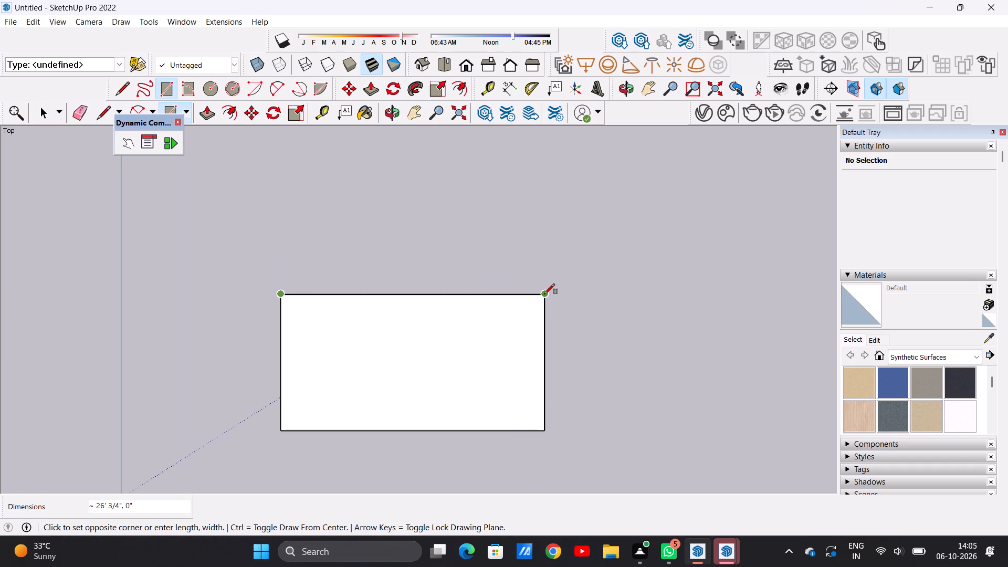
pyautogui.click(549, 219)
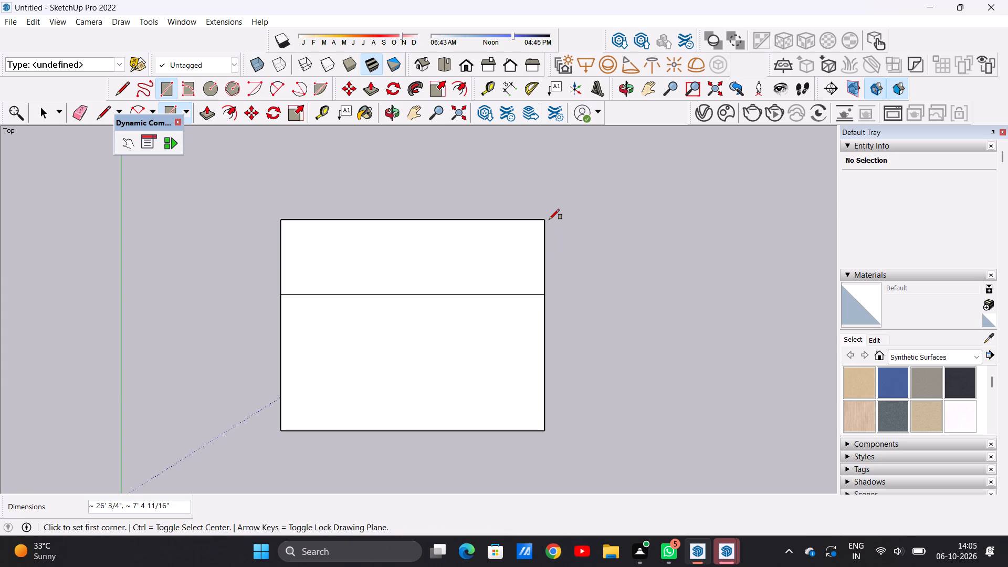
pyautogui.press('space')
pyautogui.write('E')
pyautogui.moveTo(430, 284); pyautogui.dragTo(433, 303)
pyautogui.moveTo(478, 277); pyautogui.dragTo(480, 305)
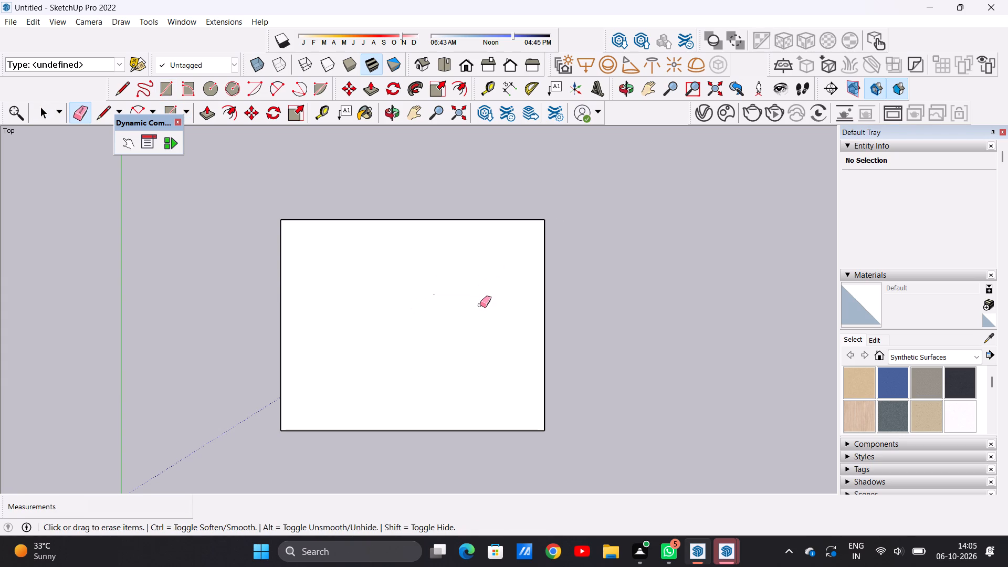
# Extend the base along its right side in plan with a rectangle spanning the full 20' 10" depth and erase the shared edge.
pyautogui.press('r')
pyautogui.click(545, 218)
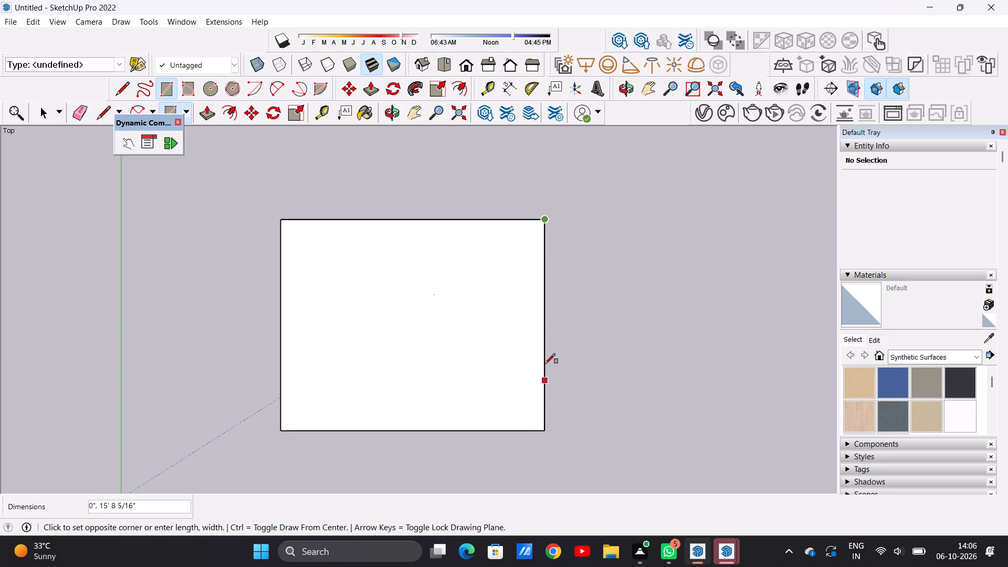
pyautogui.click(542, 429)
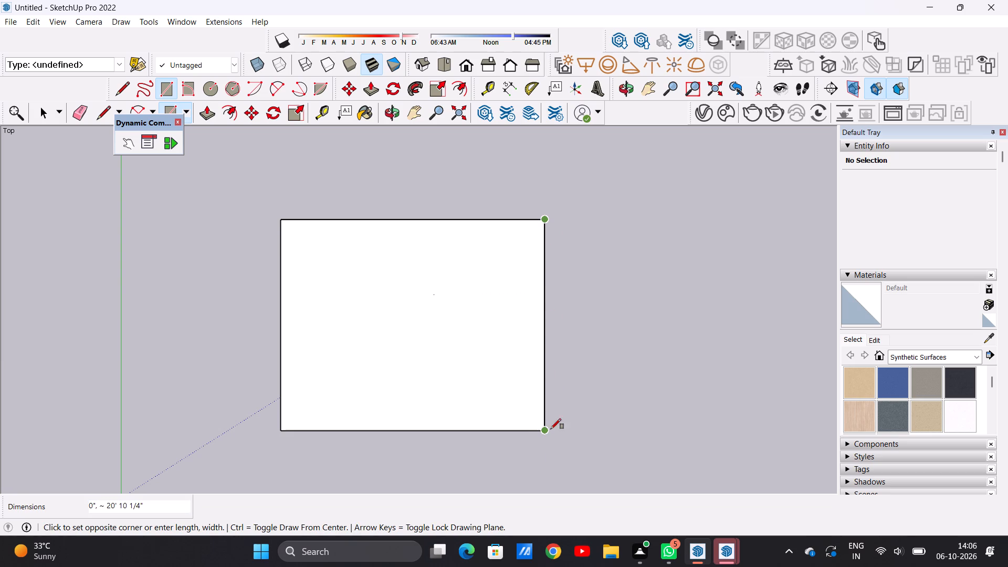
pyautogui.click(628, 422)
pyautogui.press('space')
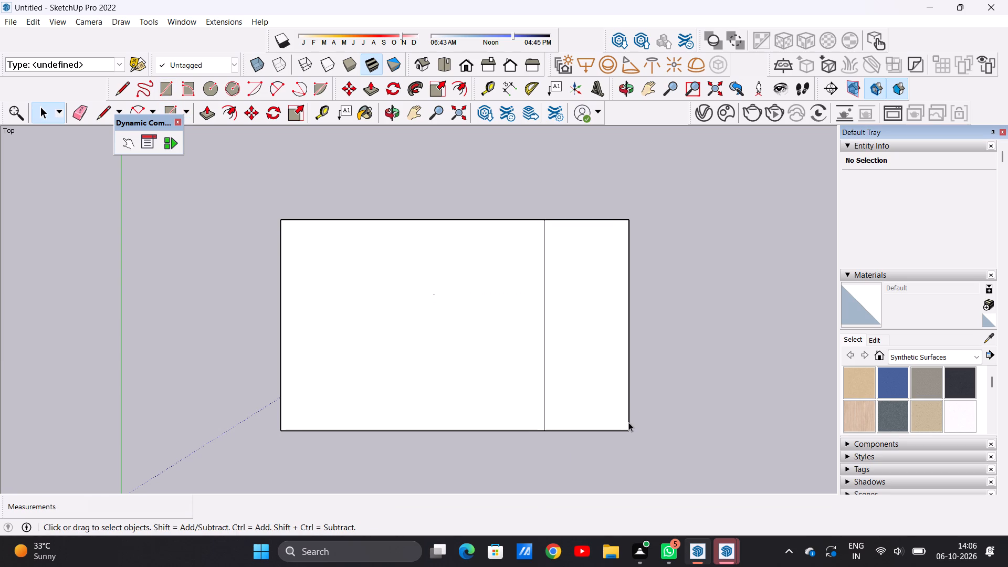
pyautogui.press('e')
pyautogui.moveTo(554, 356); pyautogui.dragTo(518, 347)
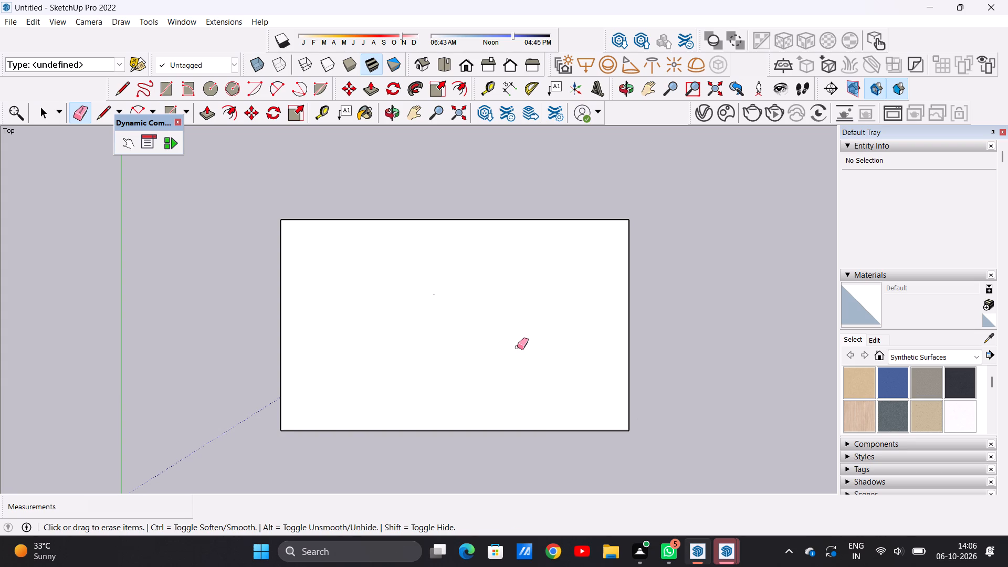
pyautogui.scroll(-5, 517, 347)
pyautogui.scroll(7, 553, 301)
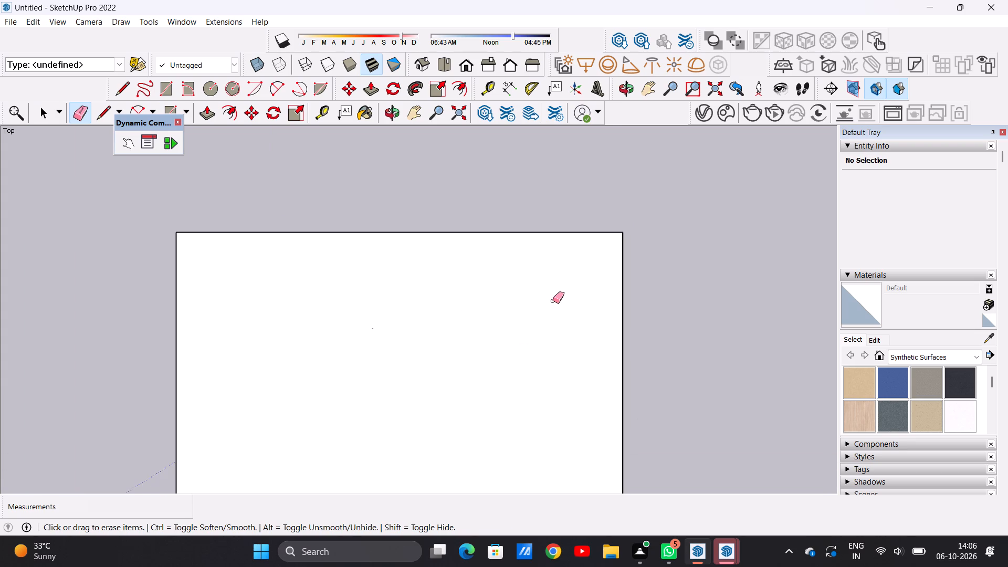
pyautogui.press('space')
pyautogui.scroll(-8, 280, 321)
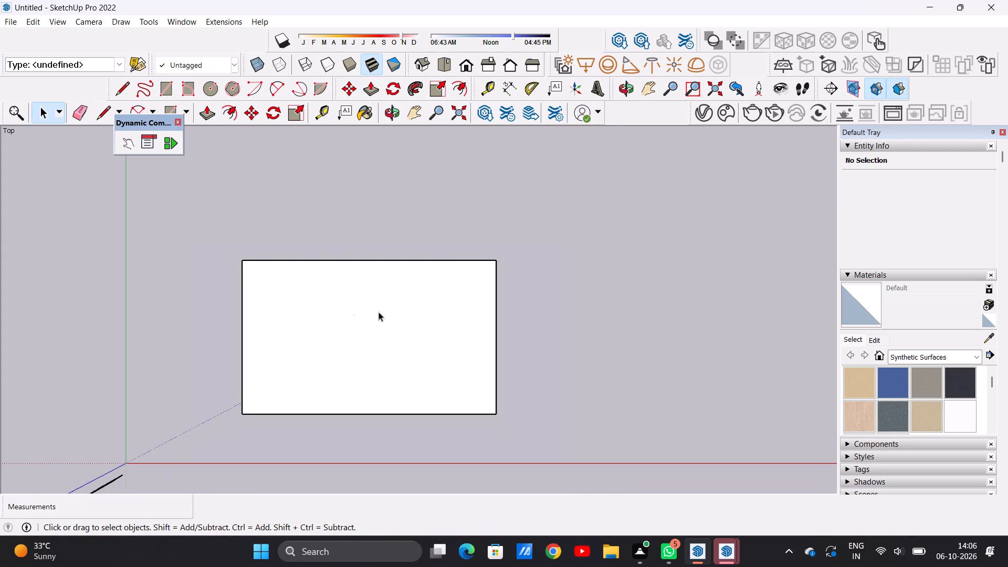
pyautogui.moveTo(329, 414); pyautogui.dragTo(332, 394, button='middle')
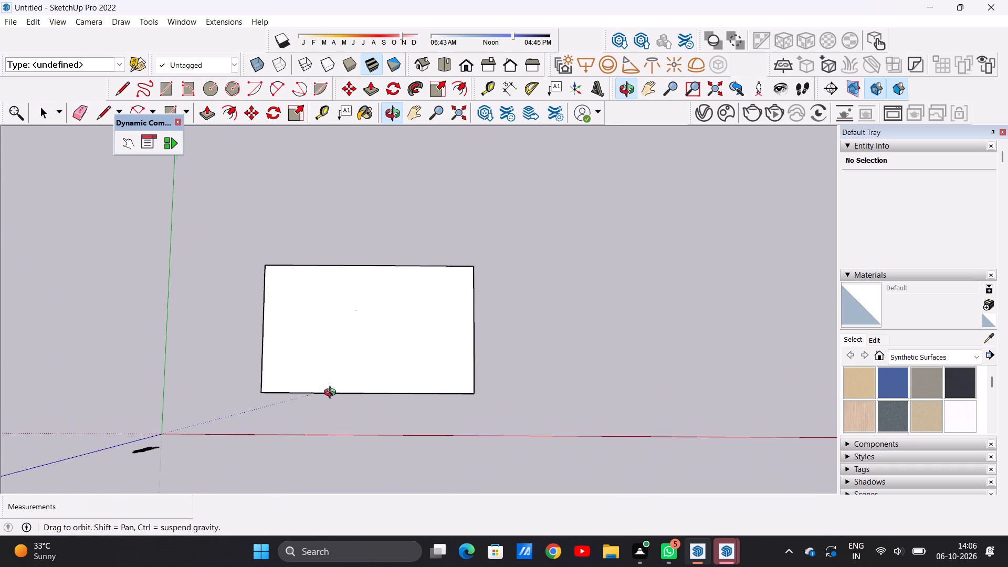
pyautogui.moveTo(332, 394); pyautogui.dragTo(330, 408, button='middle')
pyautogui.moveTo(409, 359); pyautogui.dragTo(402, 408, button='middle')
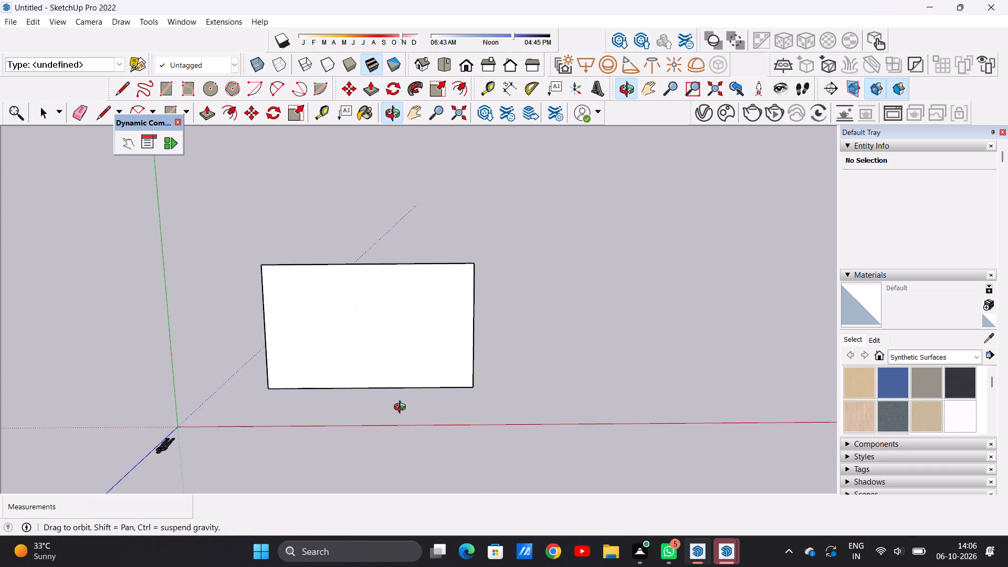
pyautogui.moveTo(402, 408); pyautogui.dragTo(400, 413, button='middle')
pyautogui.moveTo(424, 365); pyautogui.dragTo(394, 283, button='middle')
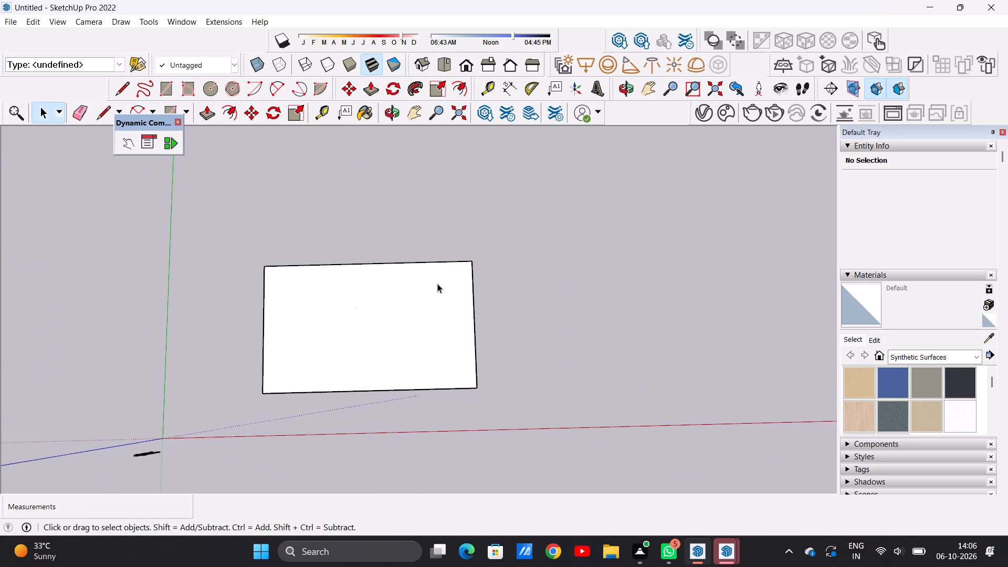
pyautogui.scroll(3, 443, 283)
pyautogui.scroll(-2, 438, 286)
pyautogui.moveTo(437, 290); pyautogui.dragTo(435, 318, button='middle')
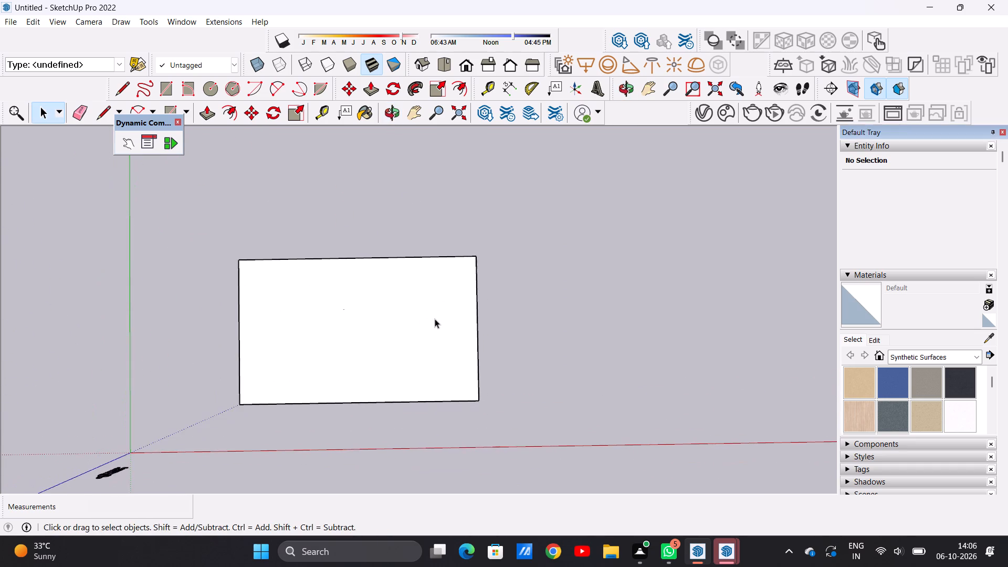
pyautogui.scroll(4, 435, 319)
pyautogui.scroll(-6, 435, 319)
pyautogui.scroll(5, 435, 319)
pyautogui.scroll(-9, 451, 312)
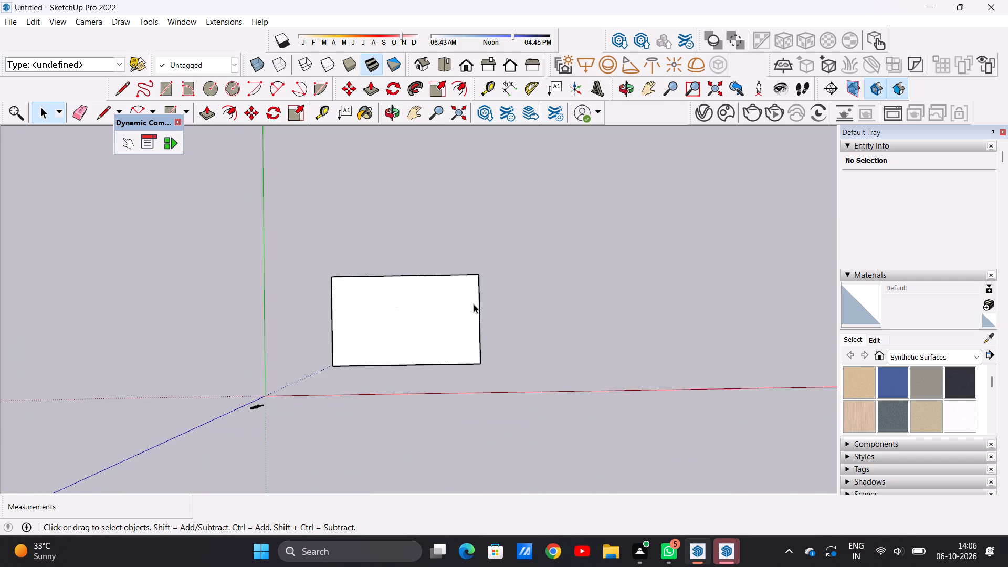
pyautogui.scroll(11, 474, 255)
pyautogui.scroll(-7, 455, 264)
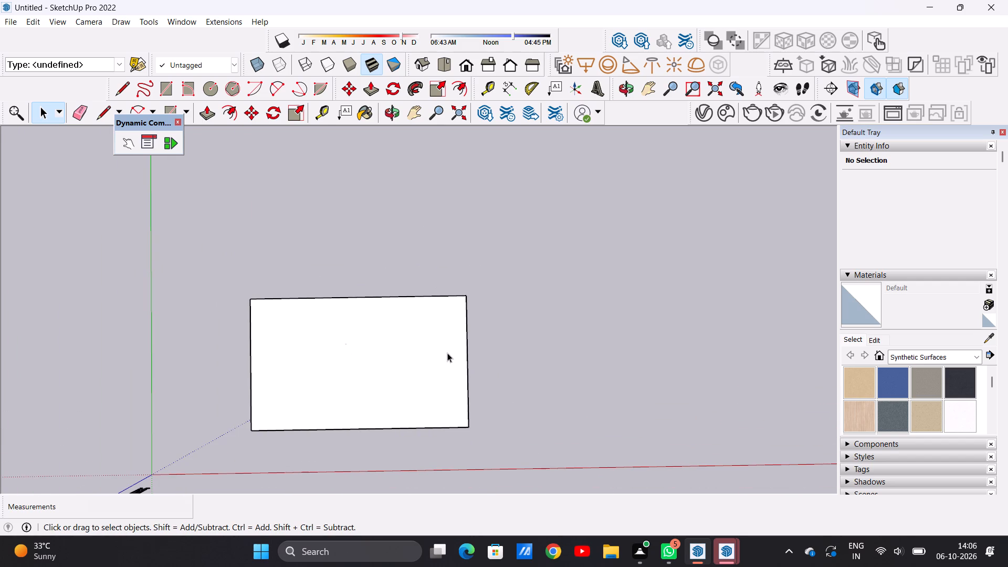
# Move the whole merged base face with its edges diagonally farther away from the origin.
pyautogui.doubleClick(447, 353)
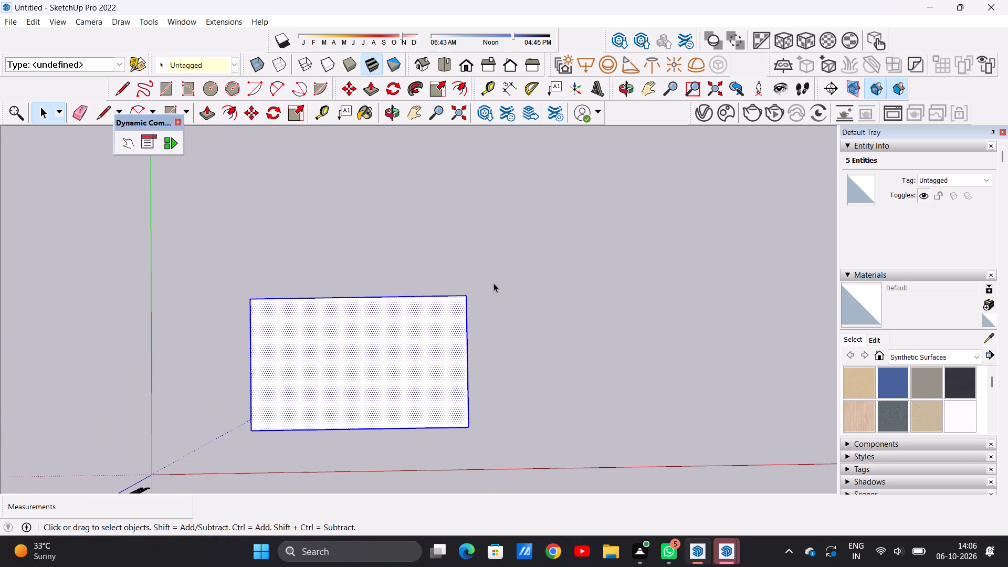
pyautogui.press('m')
pyautogui.click(464, 293)
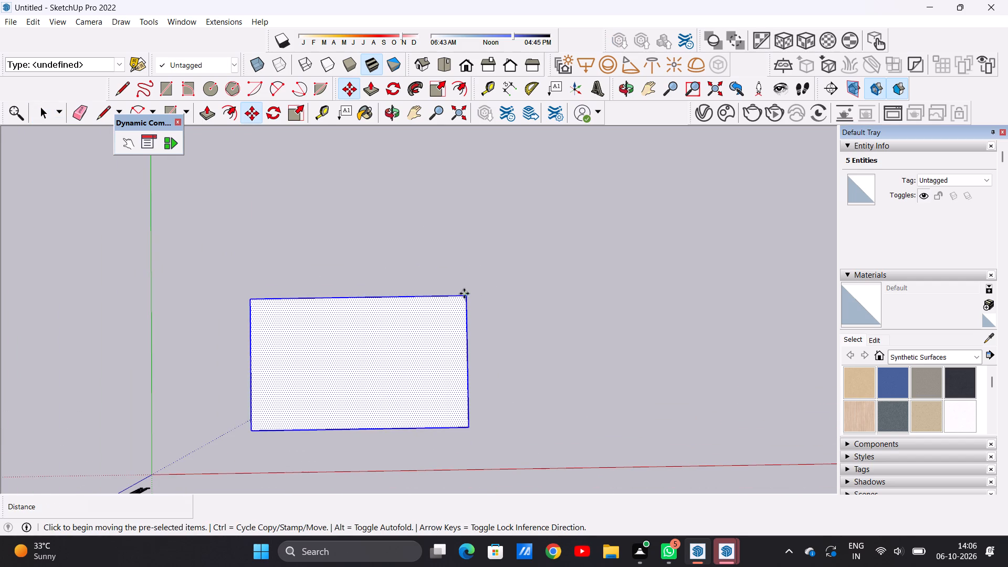
pyautogui.click(578, 235)
pyautogui.press('space')
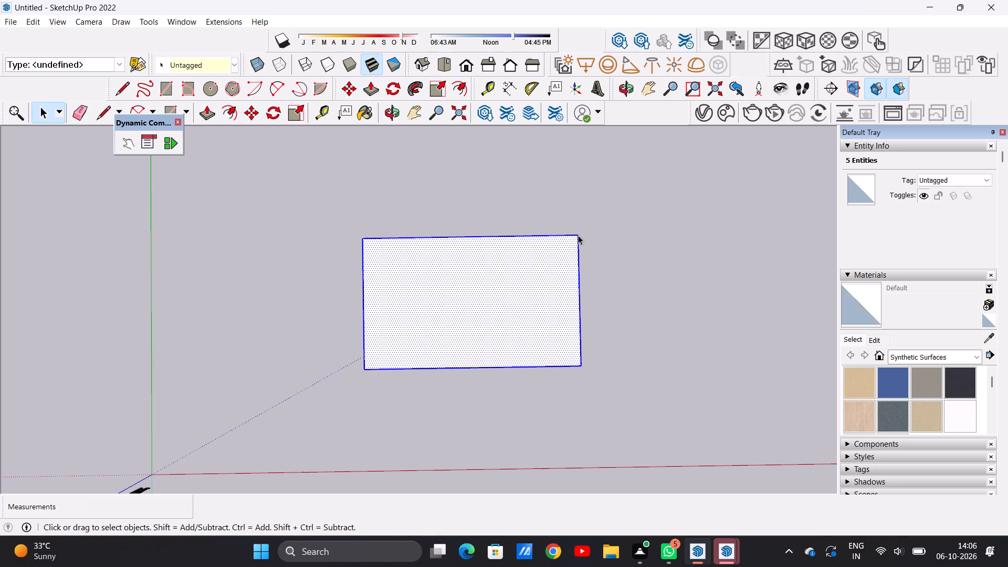
pyautogui.click(669, 296)
# Extend the base along its right side in plan with a full-depth rectangle about 20' 10 1/4" by 10' 10 15/16" and erase the shared edge.
pyautogui.scroll(1, 695, 257)
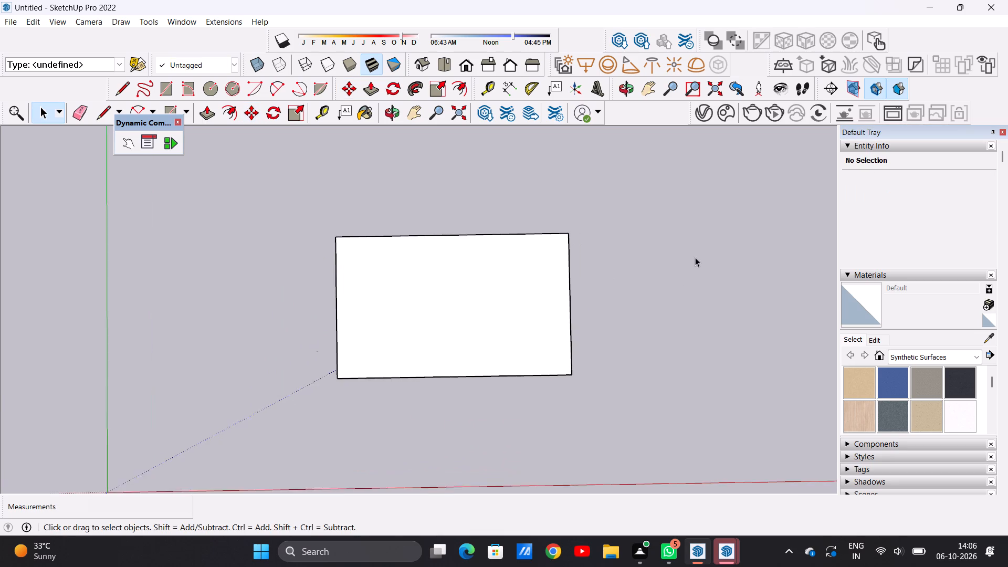
pyautogui.scroll(1, 695, 257)
pyautogui.scroll(-1, 679, 262)
pyautogui.scroll(1, 628, 212)
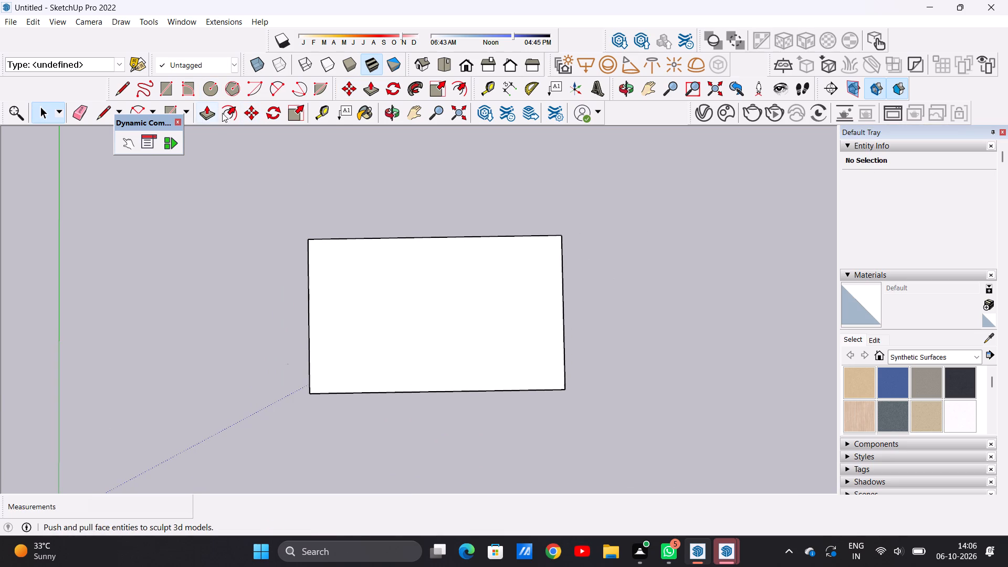
pyautogui.click(166, 92)
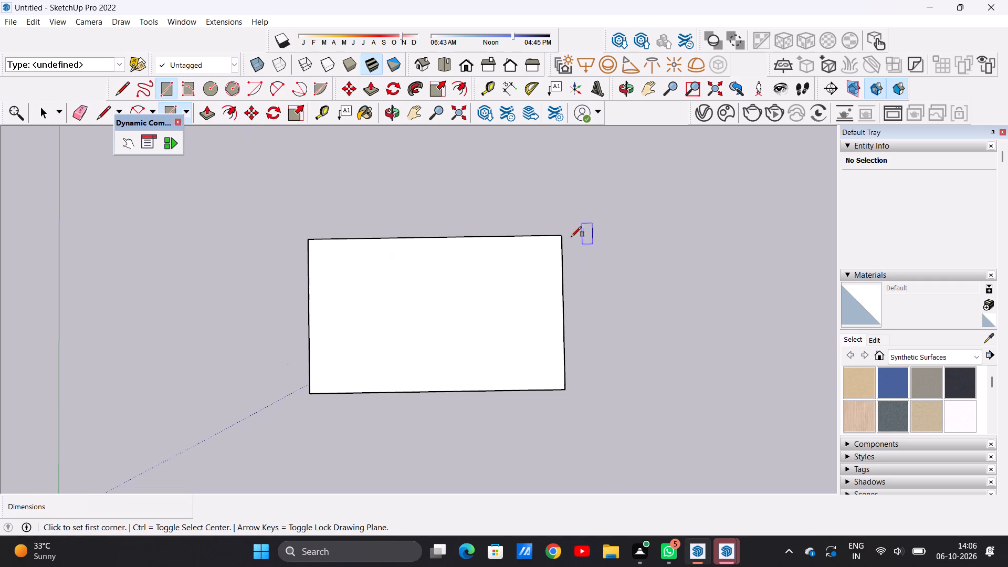
pyautogui.click(561, 234)
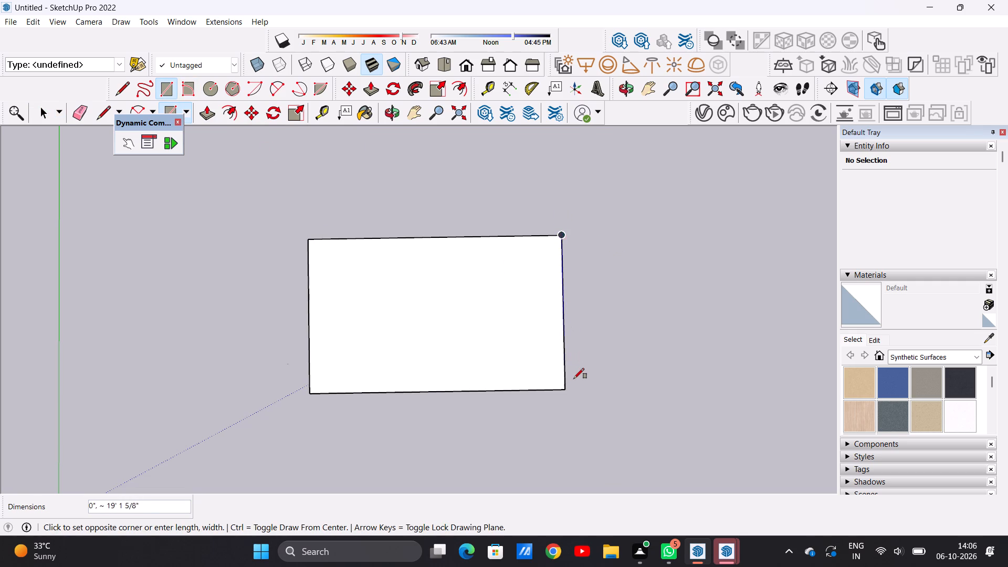
pyautogui.click(568, 390)
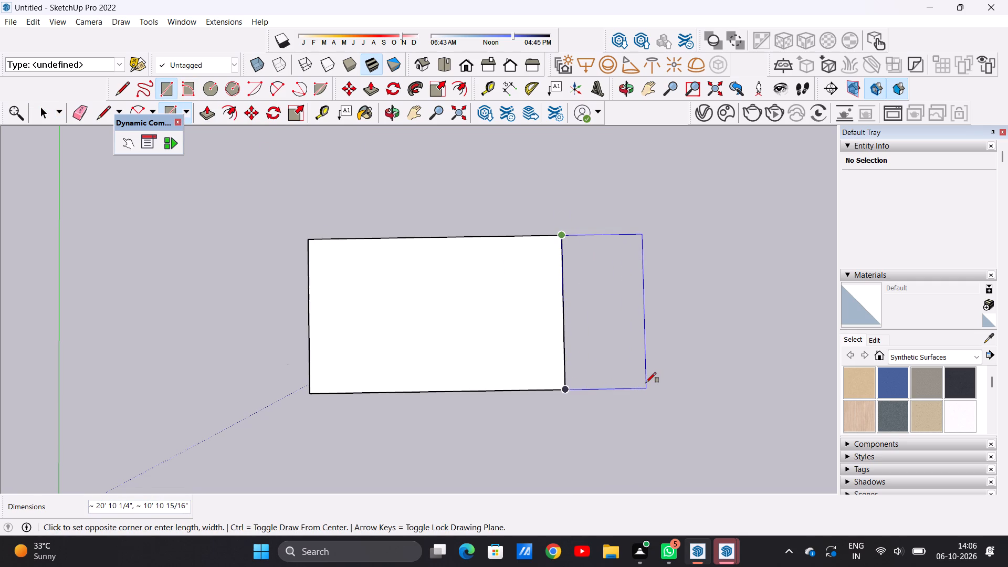
pyautogui.click(646, 383)
pyautogui.press('space')
pyautogui.write('E')
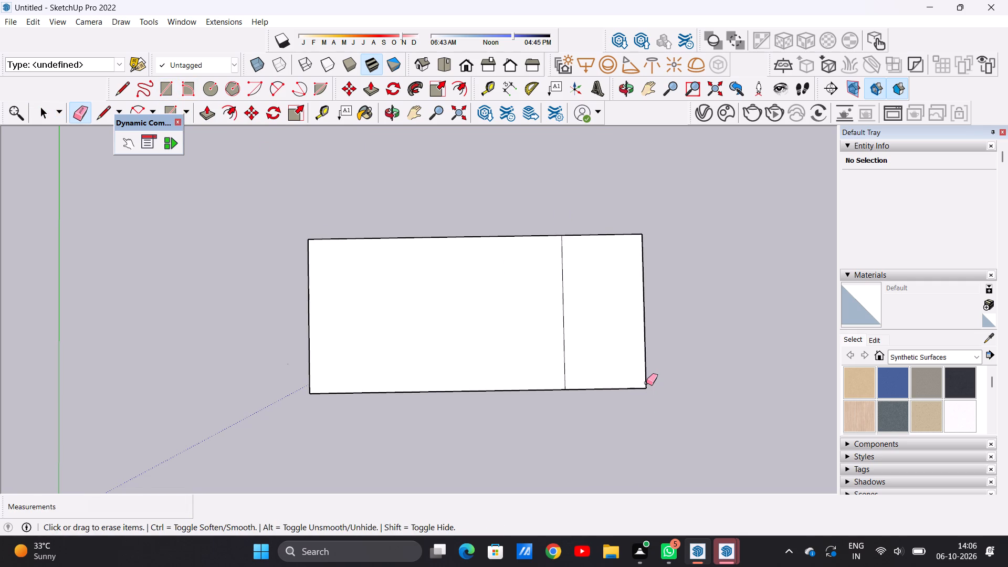
pyautogui.moveTo(589, 314); pyautogui.dragTo(533, 322)
pyautogui.scroll(-3, 534, 322)
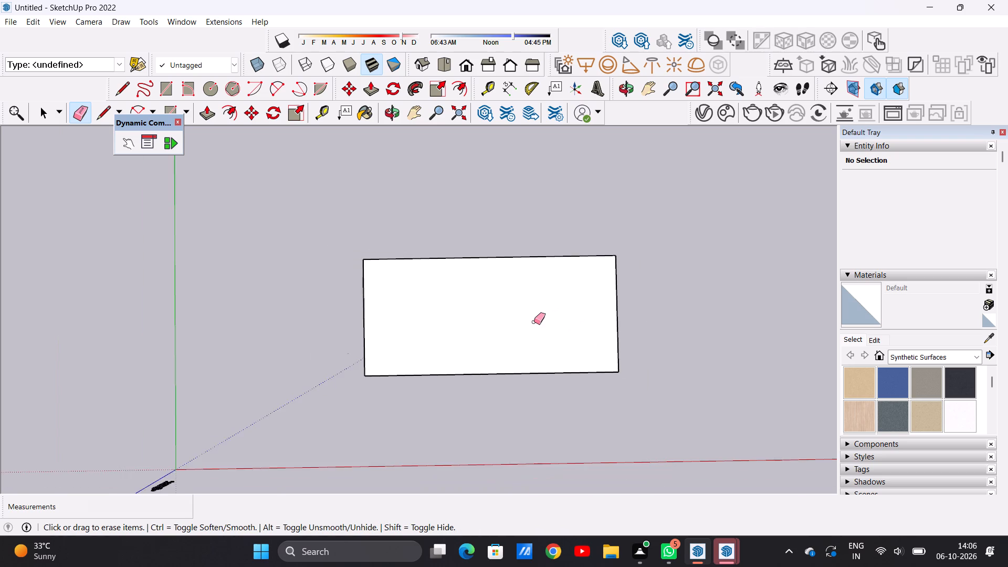
# Extend the base rearward with a full-width rectangle about 45' 3 13/16" by 8' 7 11/16" and erase the shared edge.
pyautogui.scroll(4, 579, 290)
pyautogui.scroll(1, 334, 290)
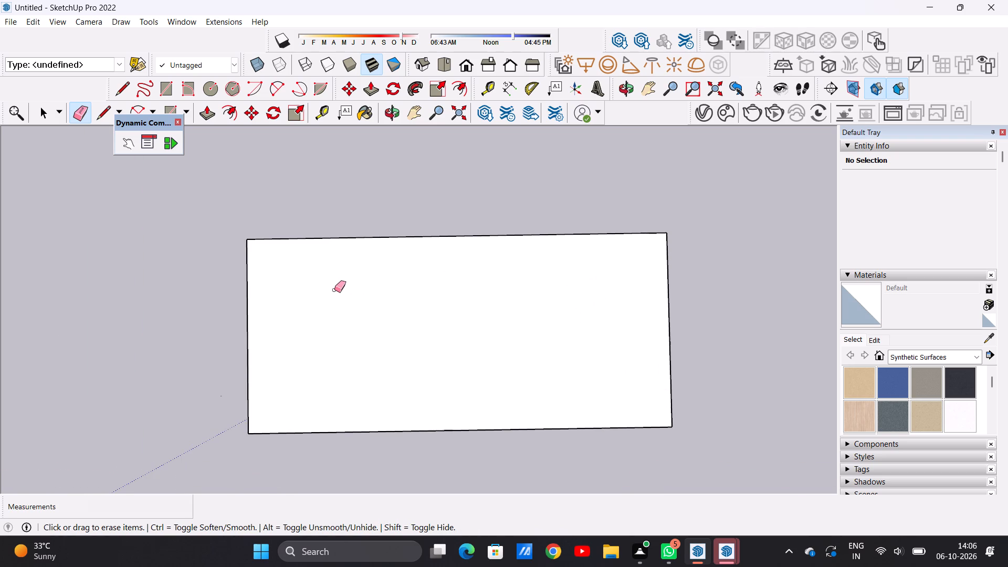
pyautogui.press('r')
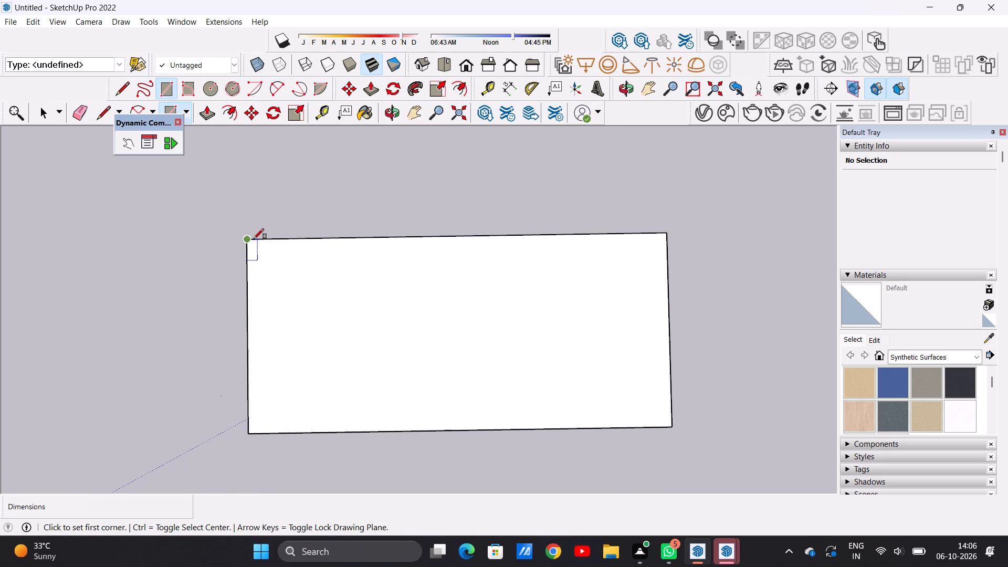
pyautogui.click(251, 238)
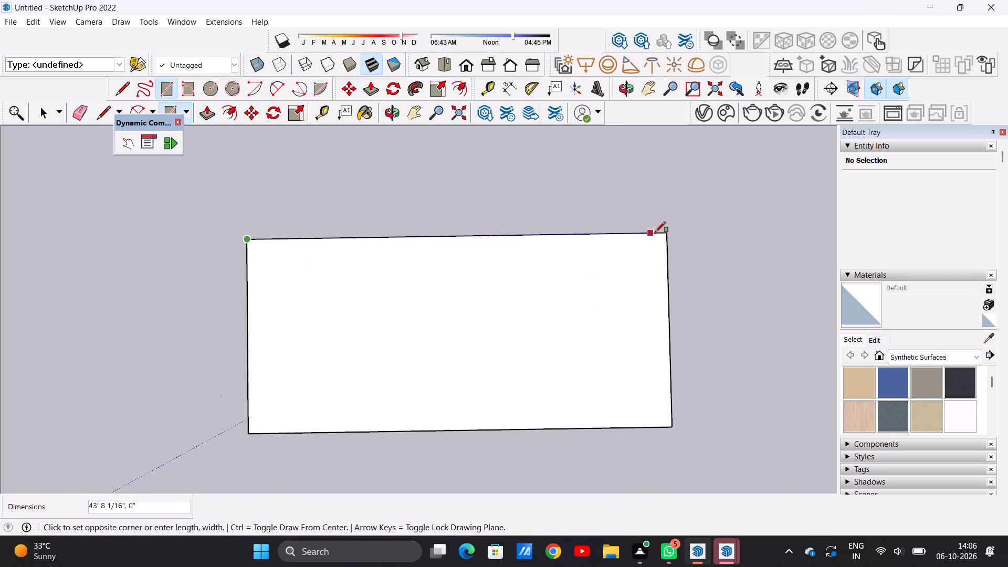
pyautogui.click(663, 232)
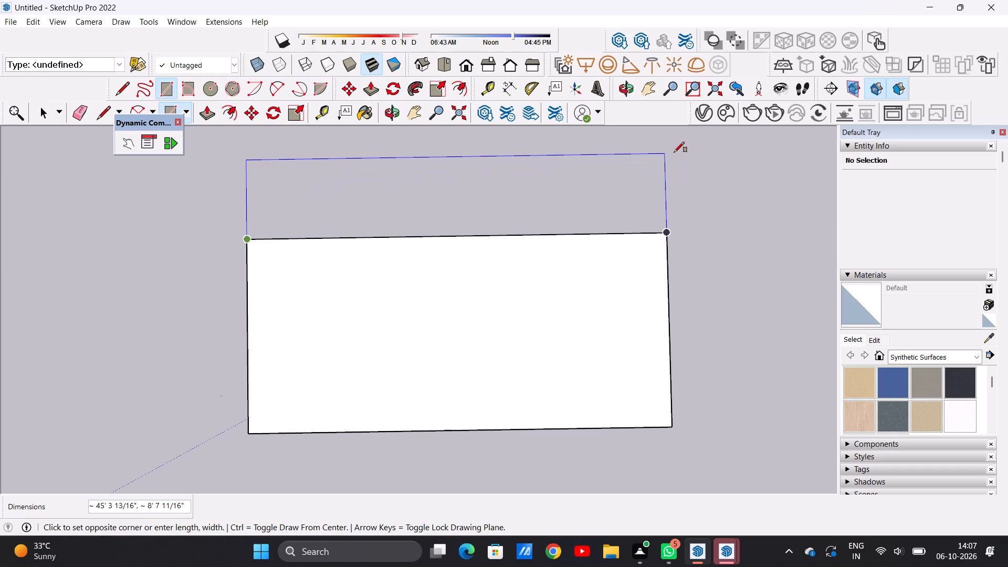
pyautogui.click(674, 152)
pyautogui.press('space')
pyautogui.write('E')
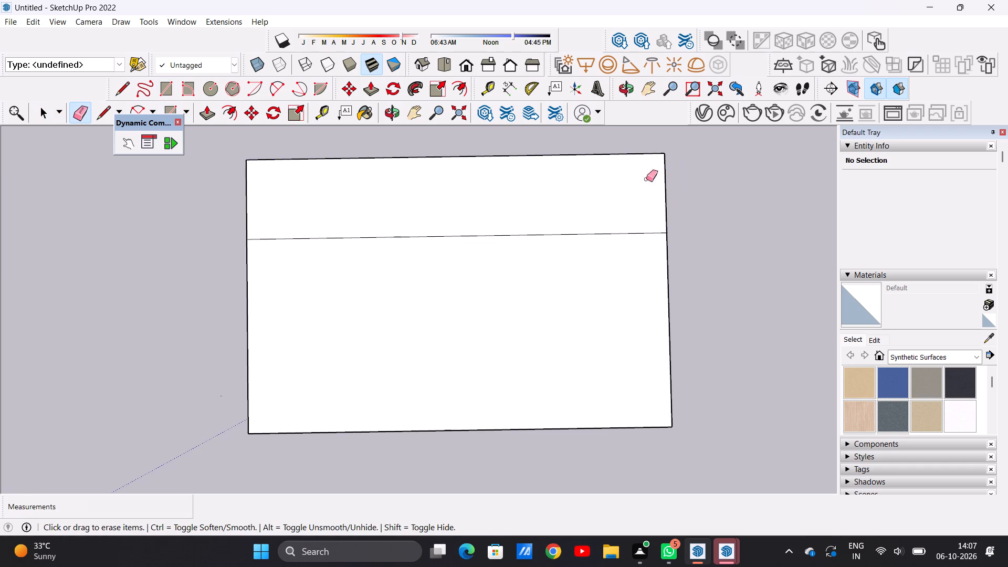
pyautogui.moveTo(426, 219); pyautogui.dragTo(426, 270)
pyautogui.press('space')
pyautogui.scroll(-5, 411, 319)
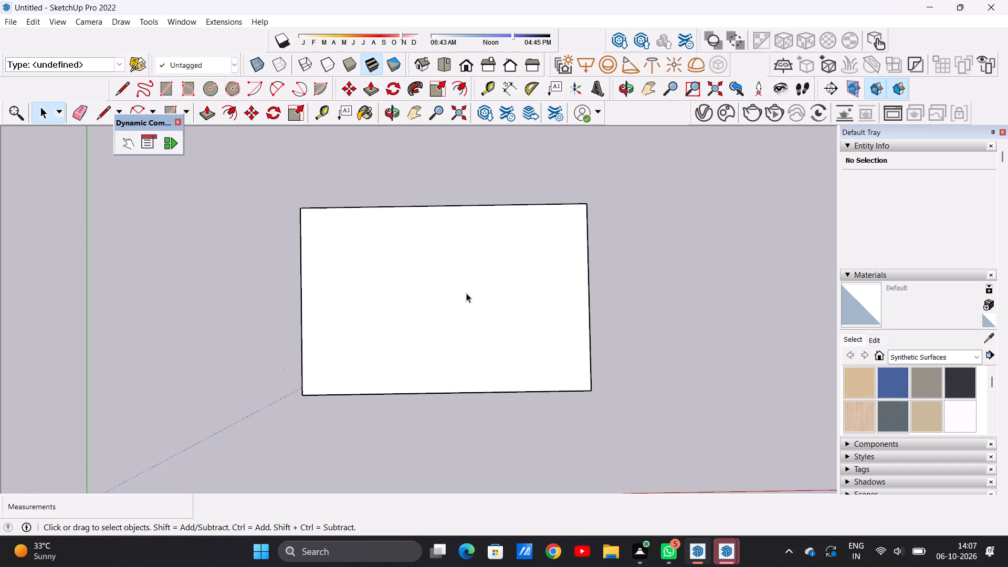
# Push/Pull the enlarged base face upward by 9" into a plinth slab.
pyautogui.moveTo(486, 344); pyautogui.dragTo(470, 169, button='middle')
pyautogui.scroll(7, 478, 280)
pyautogui.scroll(-7, 476, 295)
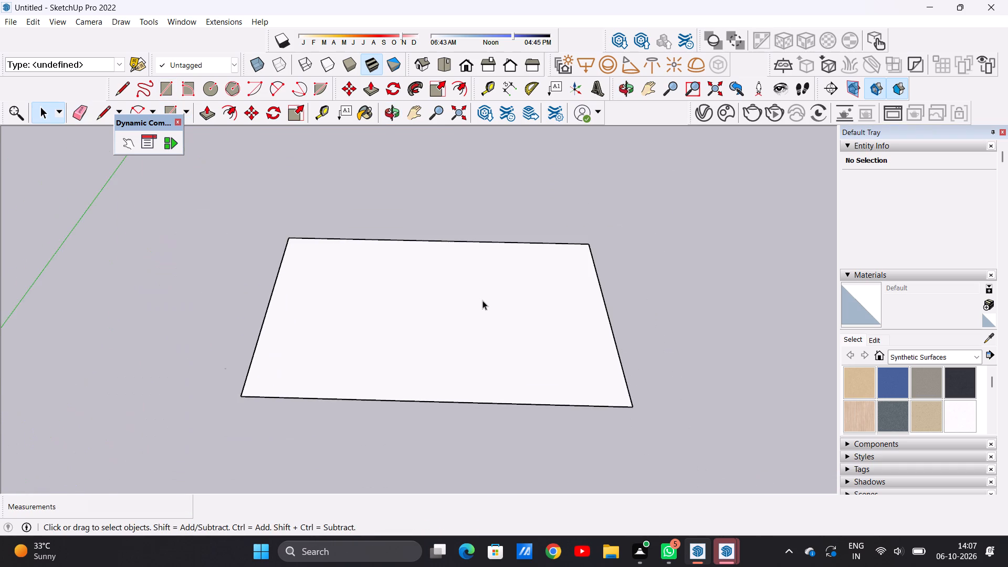
pyautogui.scroll(1, 482, 301)
pyautogui.press('p')
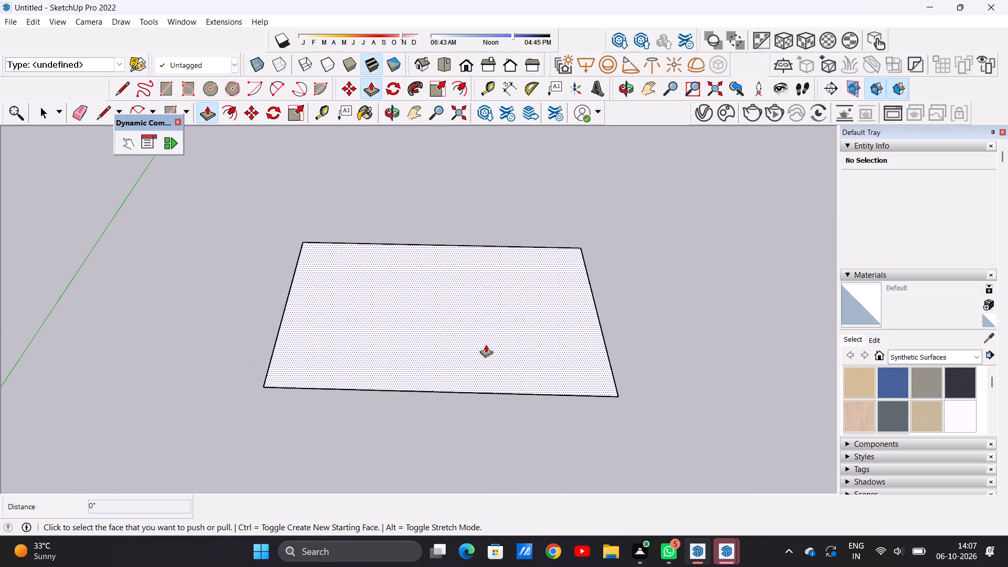
pyautogui.click(486, 344)
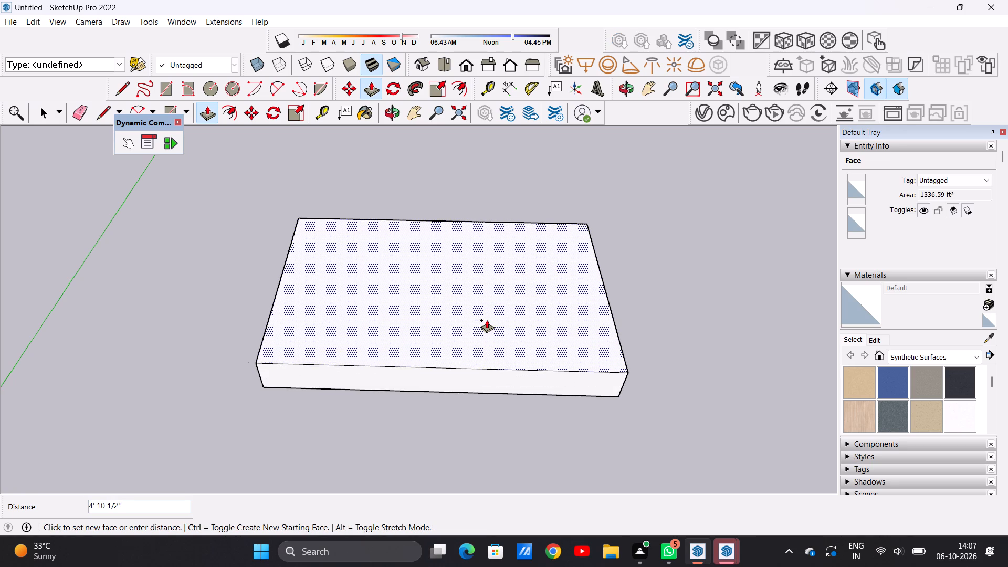
pyautogui.write('9"')
pyautogui.press('Return')
pyautogui.press('space')
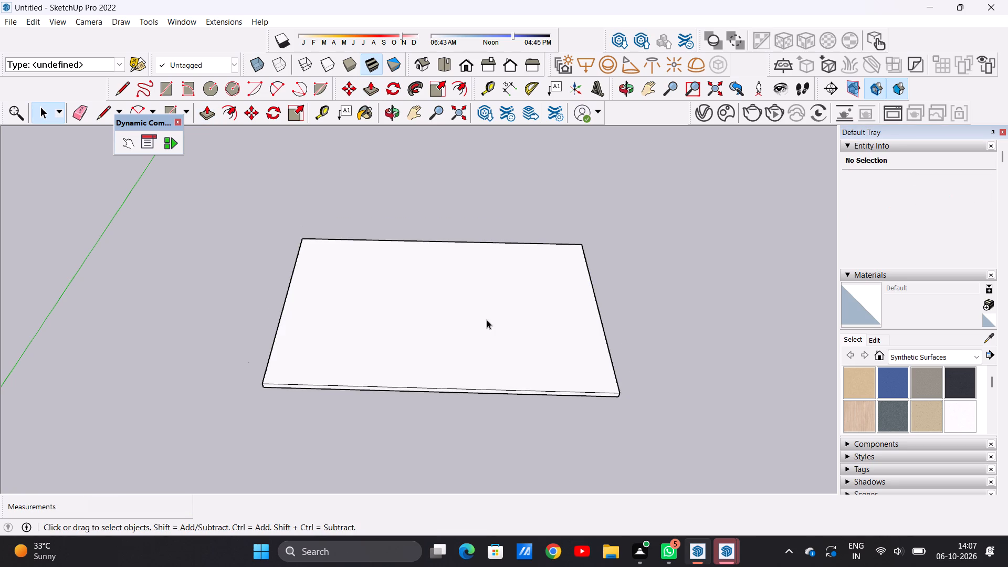
# Examine the plinth slab's proportions and thickness from low and overhead angles.
pyautogui.scroll(12, 461, 419)
pyautogui.scroll(-8, 486, 380)
pyautogui.scroll(1, 487, 380)
pyautogui.scroll(-3, 487, 380)
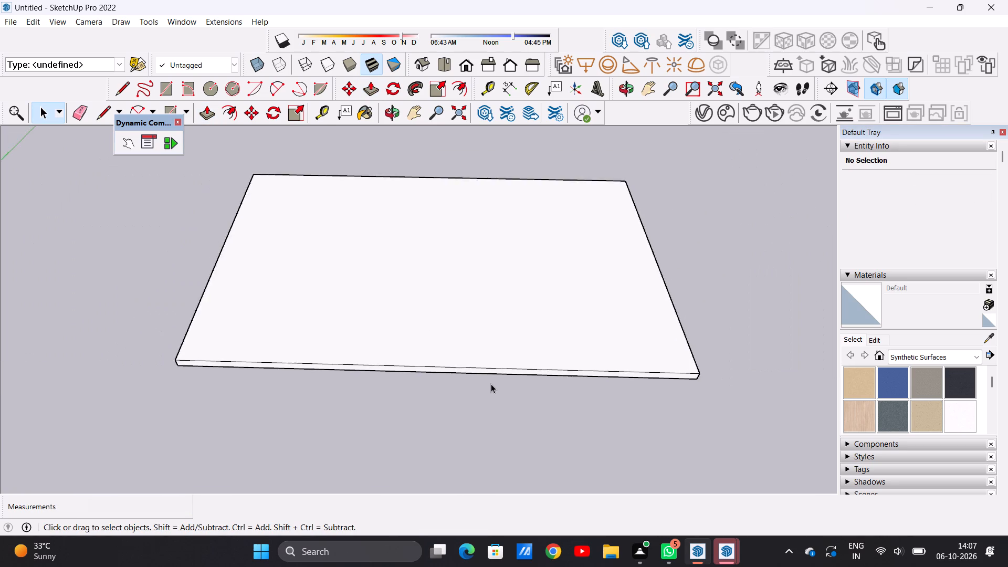
pyautogui.scroll(-2, 491, 384)
pyautogui.scroll(1, 513, 385)
pyautogui.scroll(-7, 514, 387)
pyautogui.scroll(4, 490, 370)
pyautogui.moveTo(500, 409); pyautogui.dragTo(496, 376, button='middle')
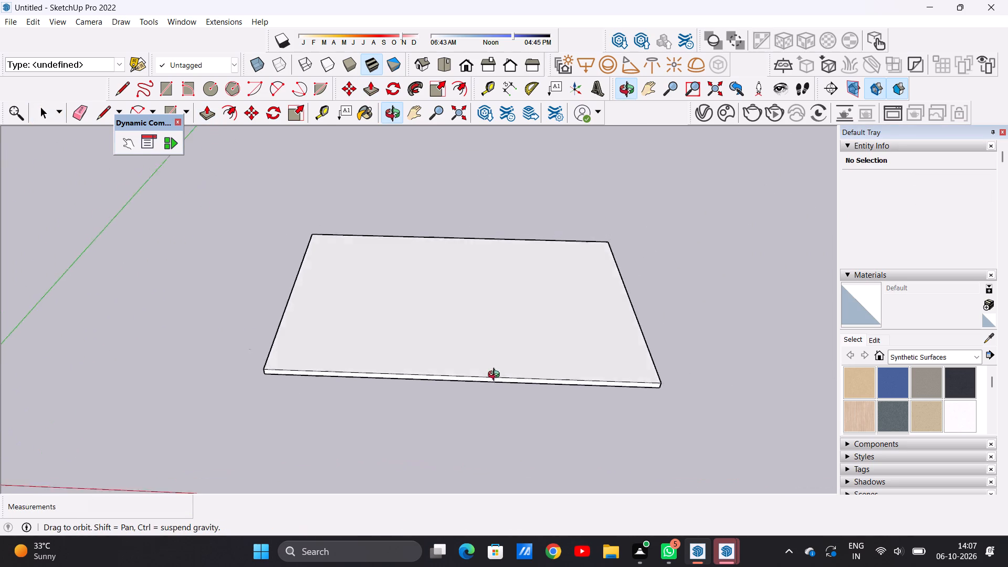
pyautogui.moveTo(496, 376); pyautogui.dragTo(505, 474, button='middle')
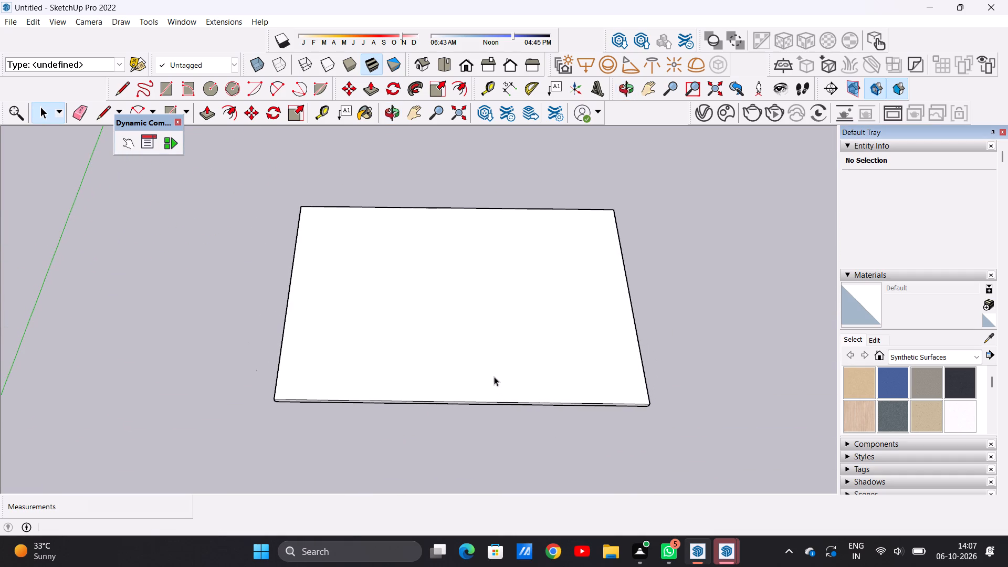
pyautogui.moveTo(490, 417); pyautogui.dragTo(490, 440, button='middle')
pyautogui.scroll(-2, 455, 327)
pyautogui.moveTo(464, 341); pyautogui.dragTo(461, 336, button='middle')
pyautogui.scroll(4, 447, 217)
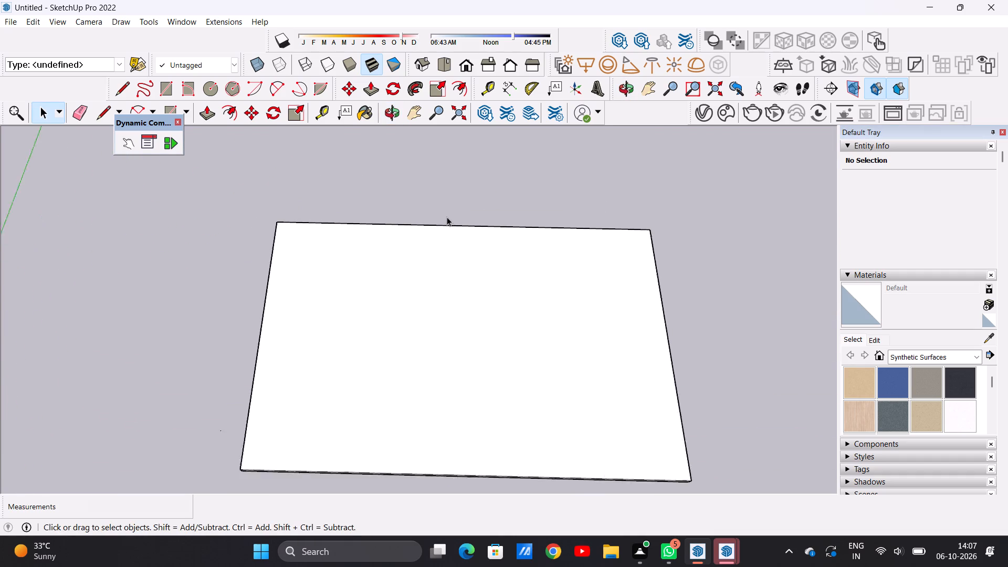
pyautogui.scroll(2, 447, 217)
pyautogui.scroll(-8, 447, 222)
pyautogui.scroll(5, 535, 229)
pyautogui.scroll(-2, 535, 229)
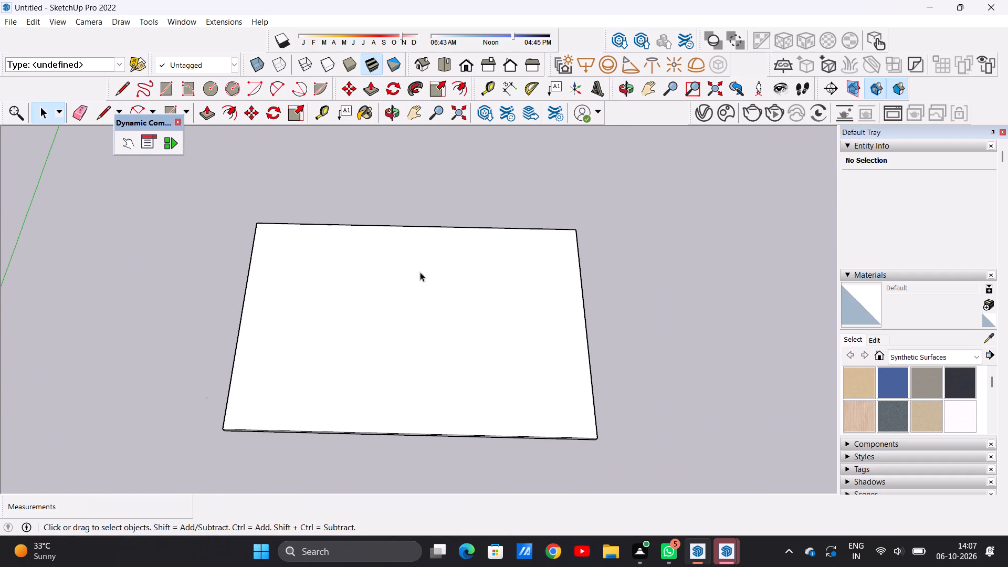
pyautogui.moveTo(417, 349); pyautogui.dragTo(447, 183, button='middle')
pyautogui.scroll(3, 422, 350)
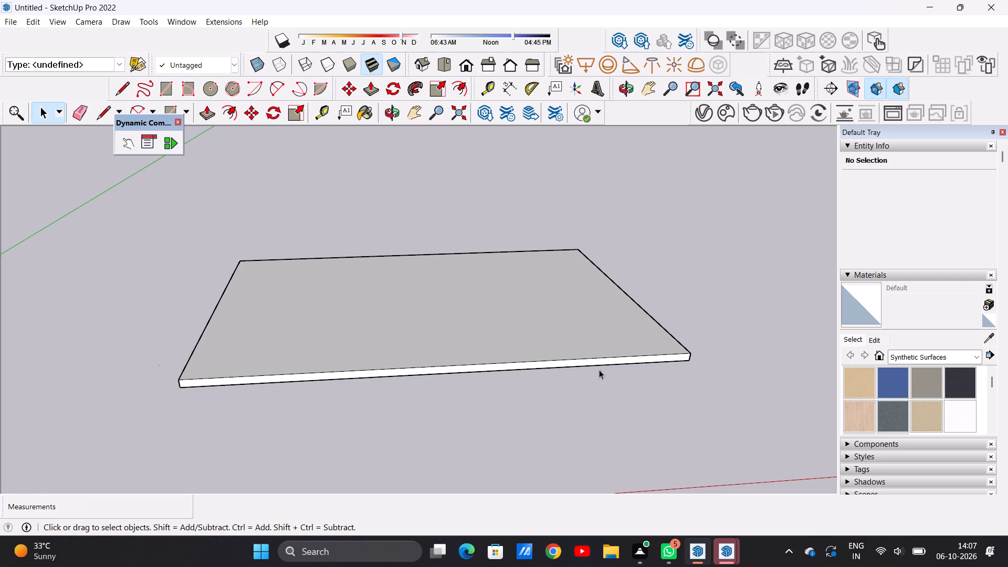
pyautogui.scroll(-15, 489, 395)
pyautogui.scroll(-10, 486, 380)
pyautogui.scroll(1, 470, 370)
pyautogui.scroll(-9, 470, 370)
pyautogui.moveTo(472, 331); pyautogui.dragTo(440, 427, button='middle')
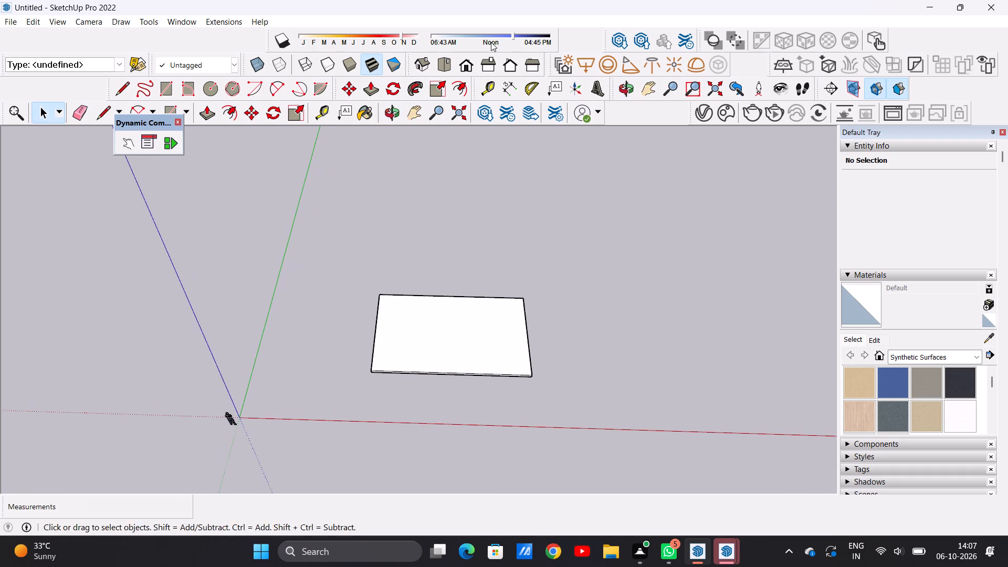
# In top view, offset the slab's top face outline inward by about 1' 6".
pyautogui.click(463, 61)
pyautogui.click(439, 60)
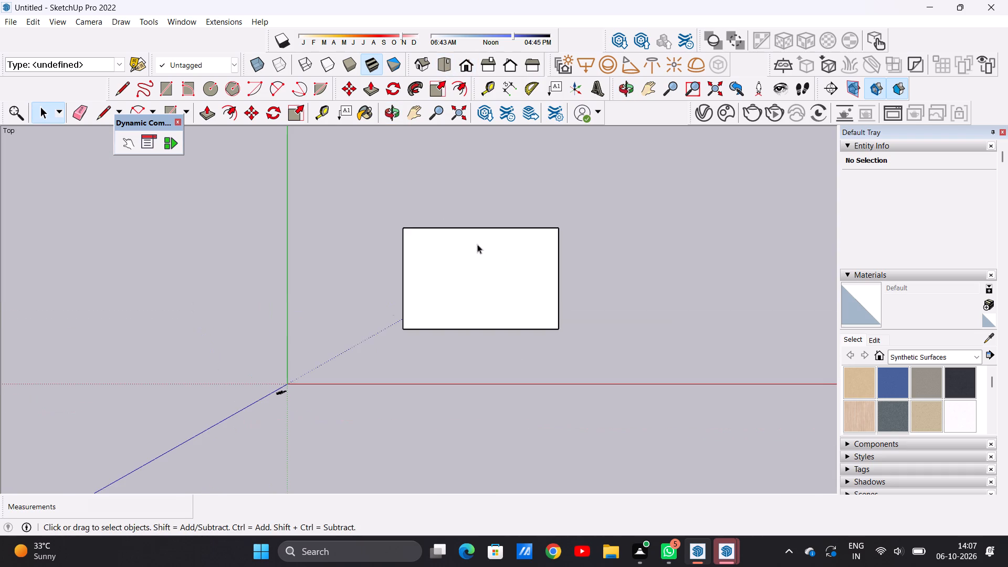
pyautogui.scroll(5, 572, 214)
pyautogui.scroll(1, 533, 184)
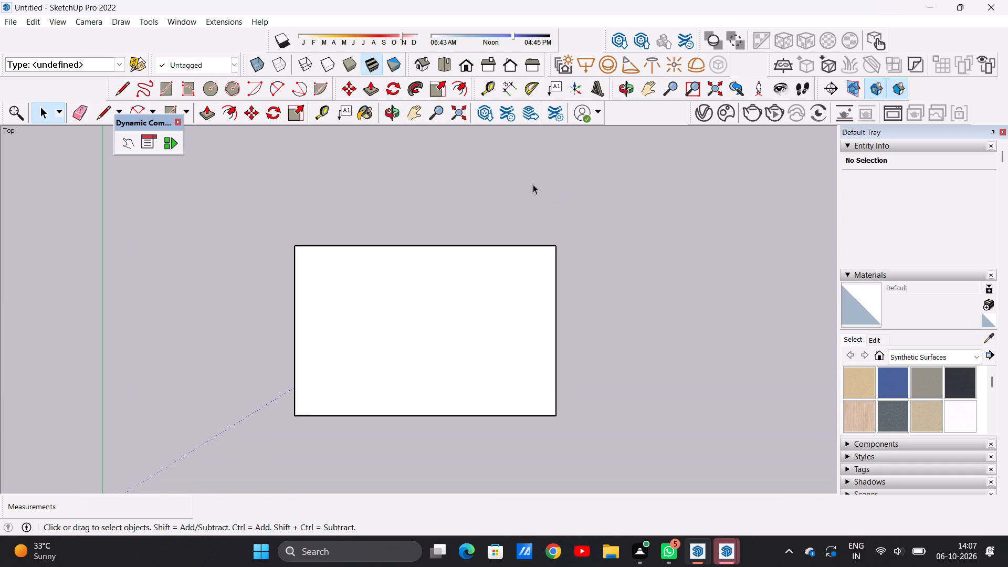
pyautogui.press('o')
pyautogui.press('f')
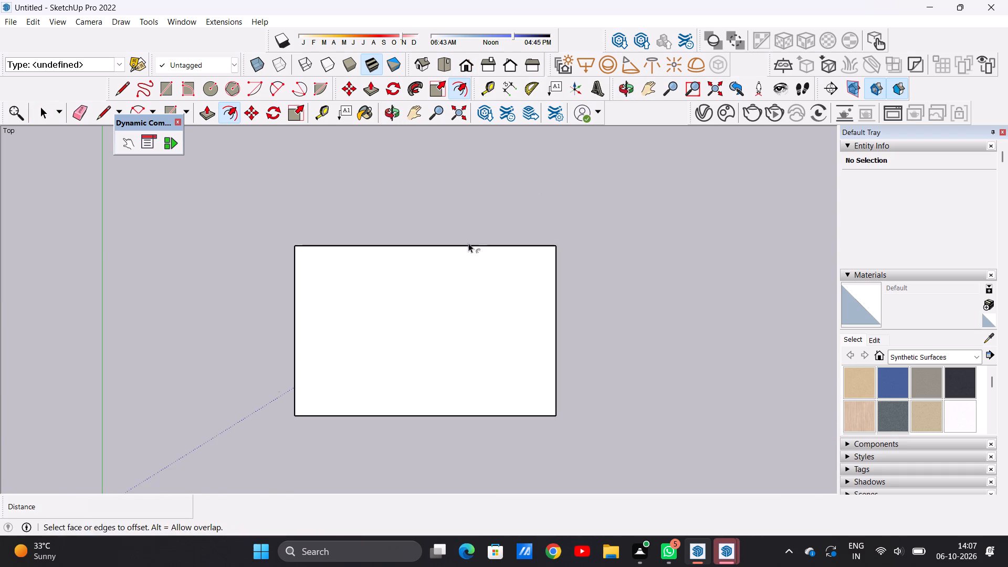
pyautogui.click(424, 257)
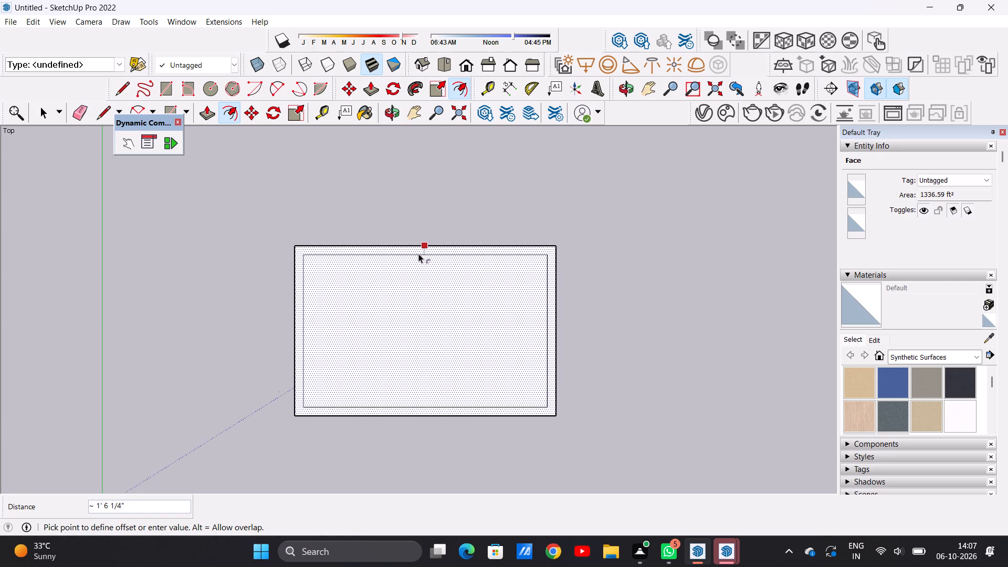
pyautogui.click(418, 254)
pyautogui.press('space')
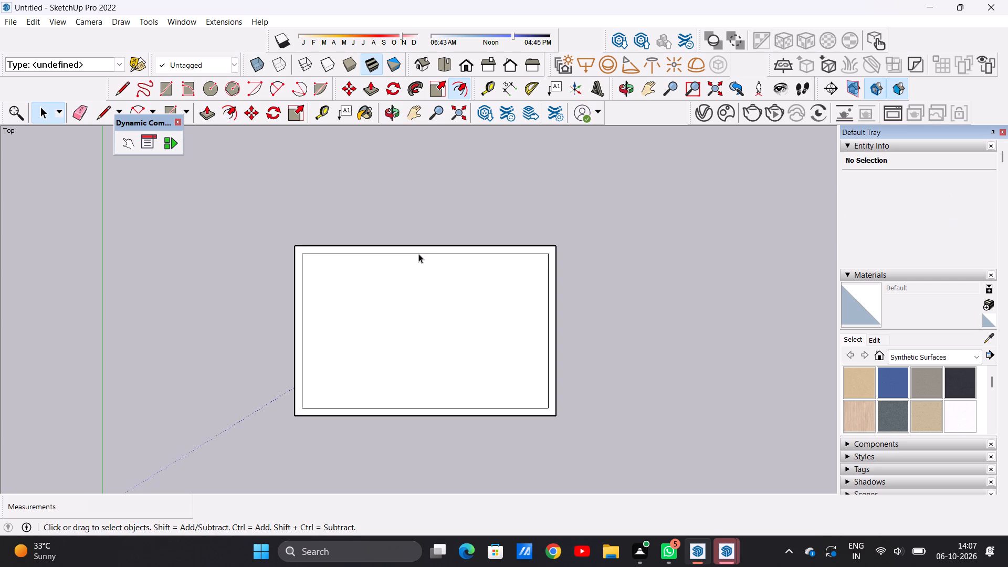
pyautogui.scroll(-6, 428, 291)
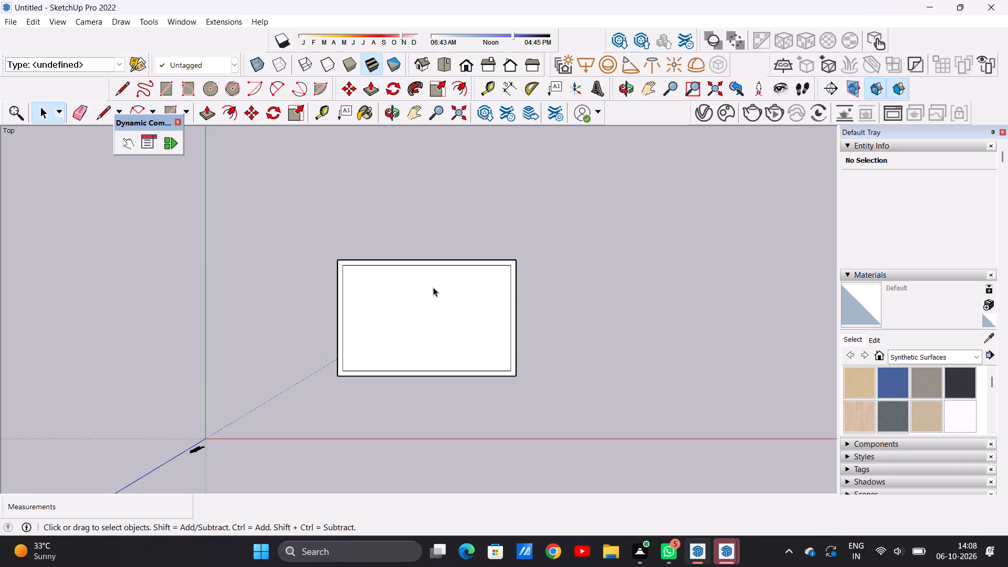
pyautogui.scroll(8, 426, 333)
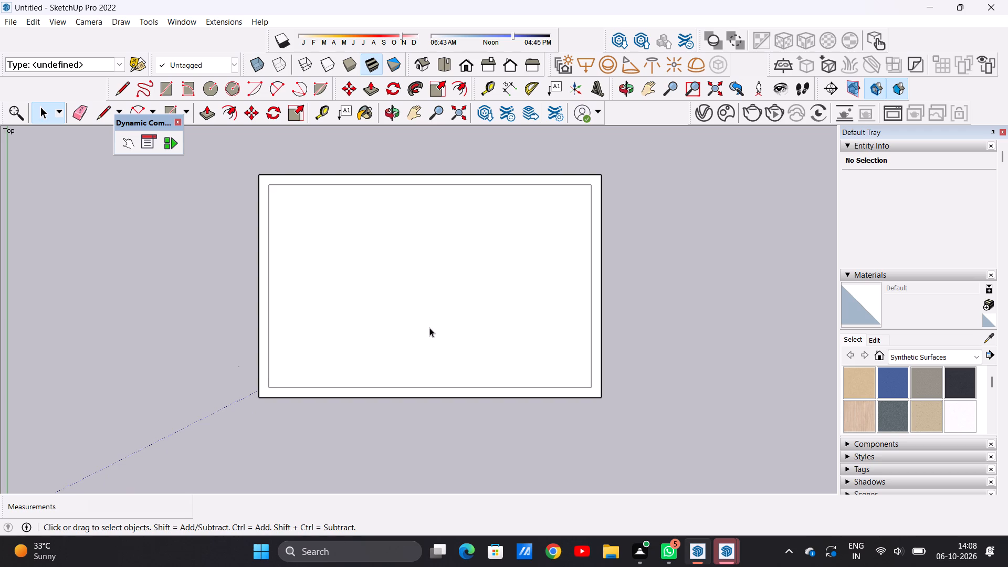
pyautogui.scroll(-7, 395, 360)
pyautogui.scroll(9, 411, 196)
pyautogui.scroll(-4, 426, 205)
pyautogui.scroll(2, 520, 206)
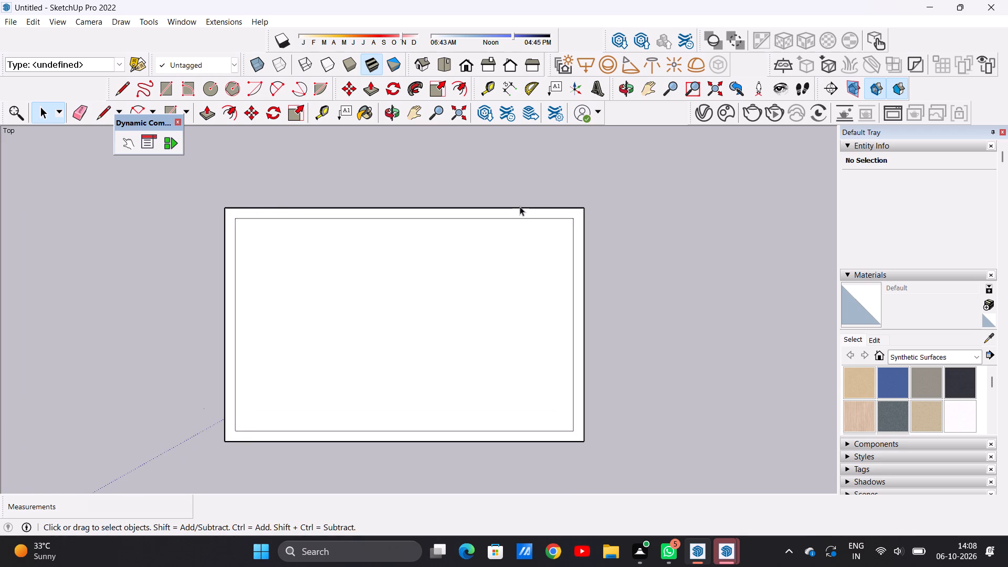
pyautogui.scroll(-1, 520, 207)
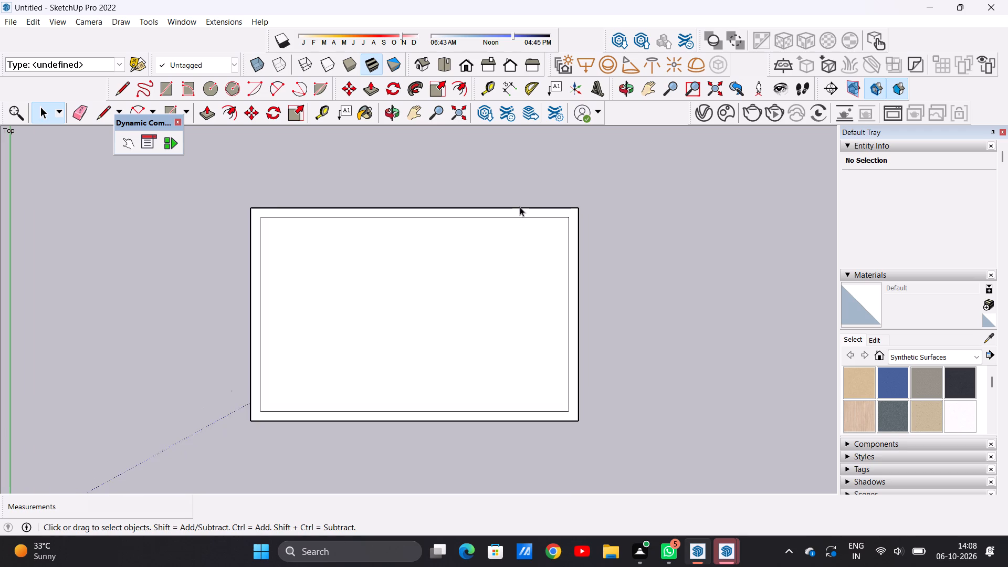
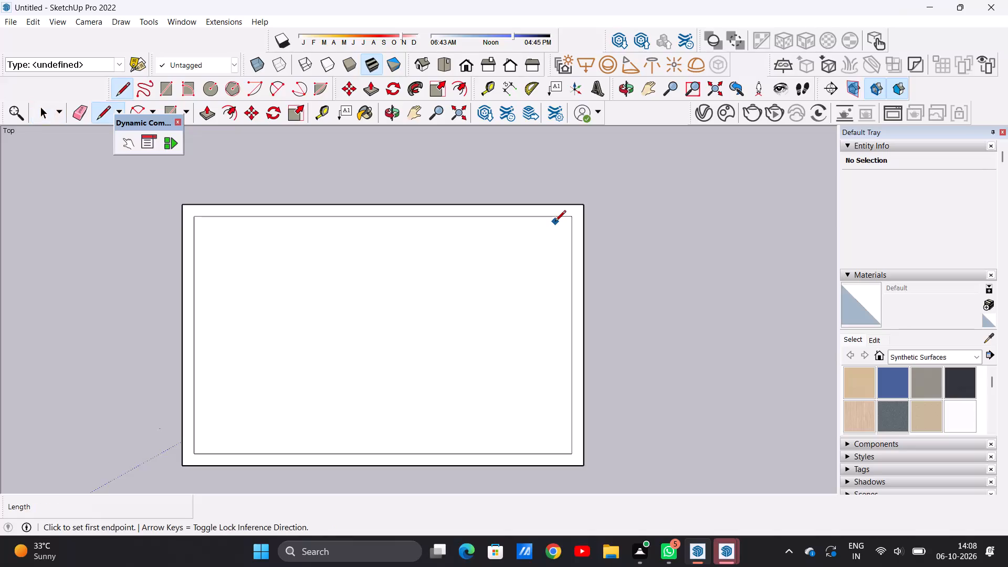
# Draw two parallel crosswise lines near mid-slab: about 45' 3 13/16" across the full width and, just behind, about 42' 7 11/16" between the inset edges.
pyautogui.scroll(-2, 546, 236)
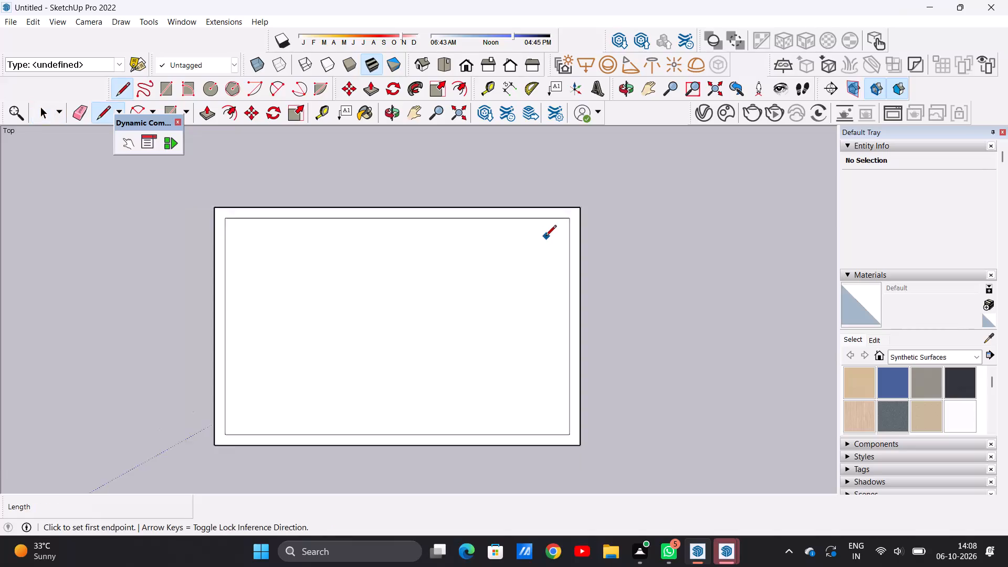
pyautogui.scroll(-3, 545, 237)
pyautogui.scroll(5, 346, 340)
pyautogui.scroll(-4, 579, 331)
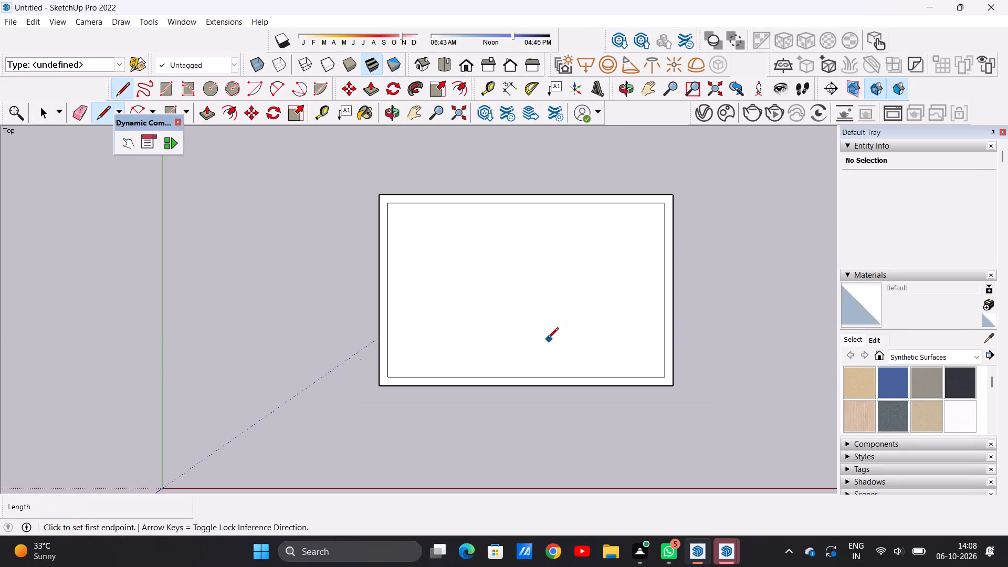
pyautogui.scroll(4, 663, 215)
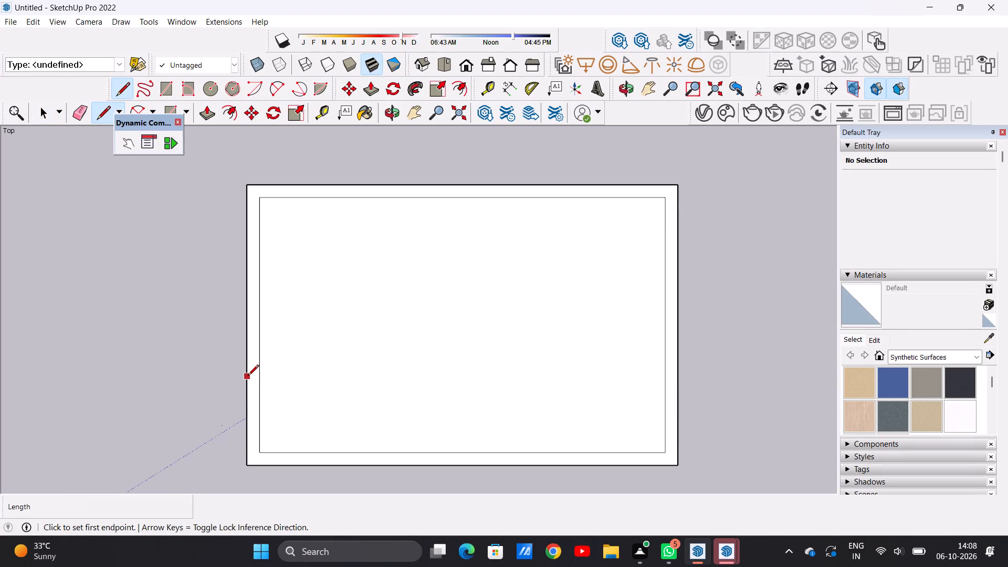
pyautogui.click(247, 349)
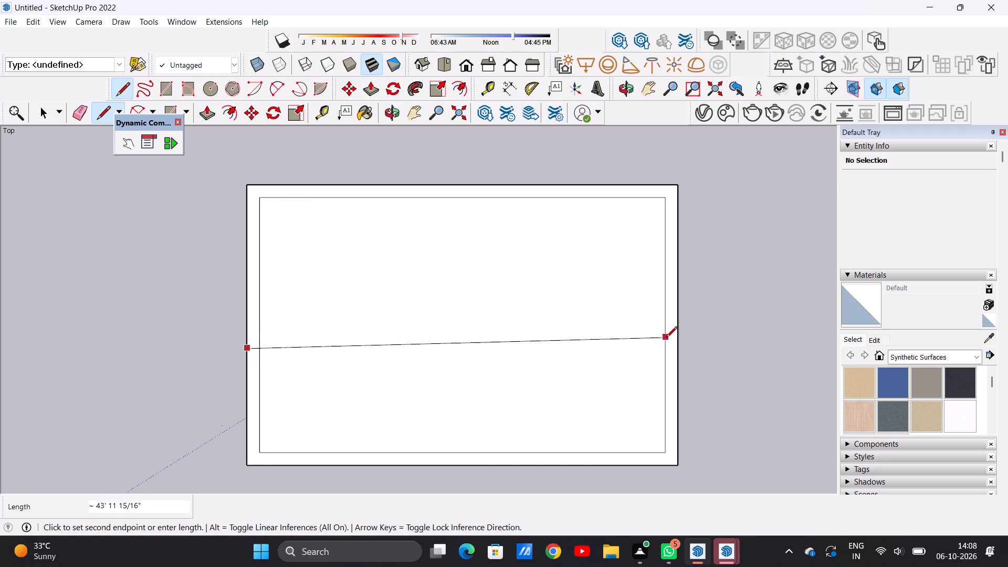
pyautogui.click(676, 352)
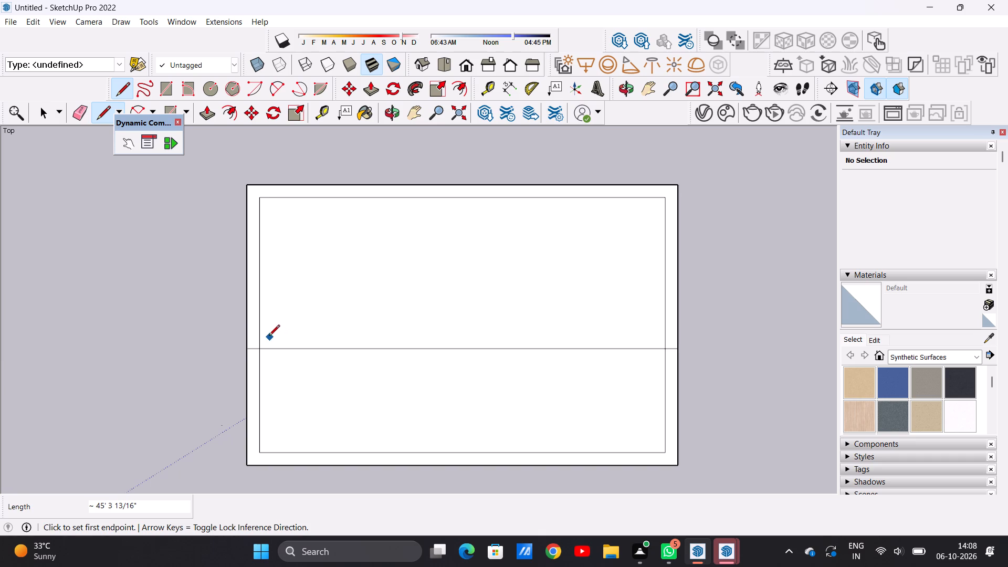
pyautogui.click(262, 337)
pyautogui.click(668, 335)
pyautogui.press('space')
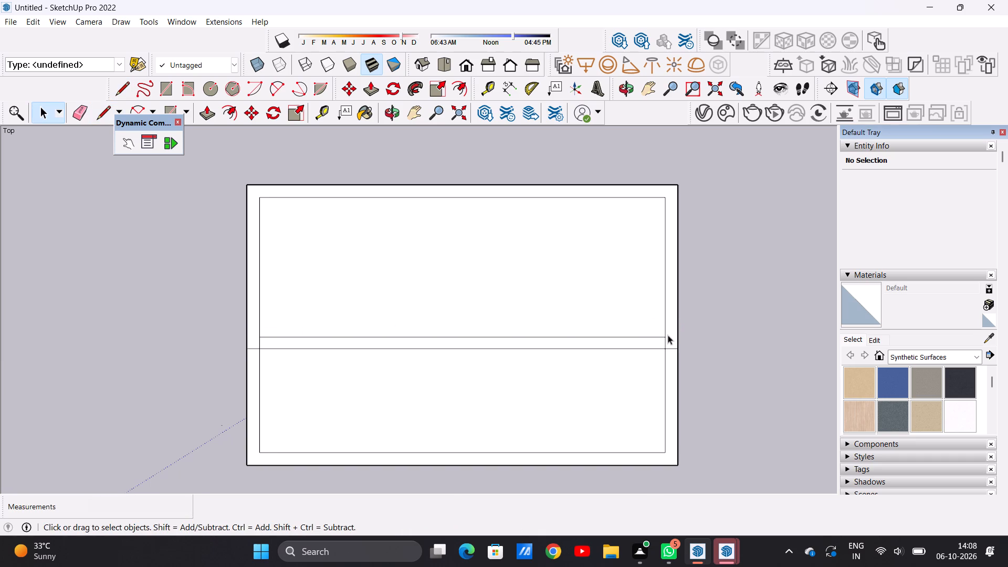
# Draw a line about 1' 4 1/16" from the inset outline's front-left corner straight out to the slab's left edge.
pyautogui.scroll(-3, 312, 368)
pyautogui.scroll(3, 382, 388)
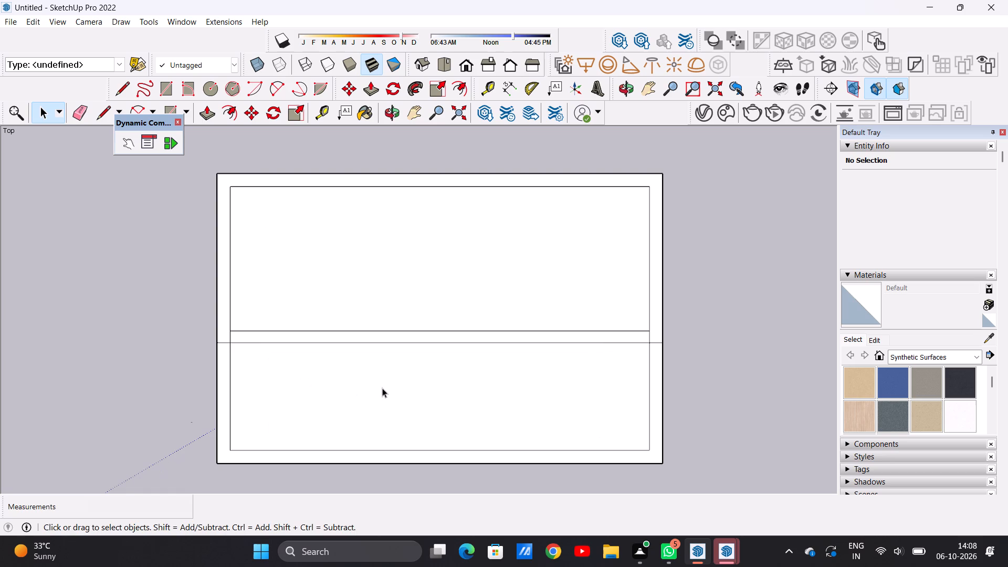
pyautogui.press('l')
pyautogui.scroll(4, 277, 511)
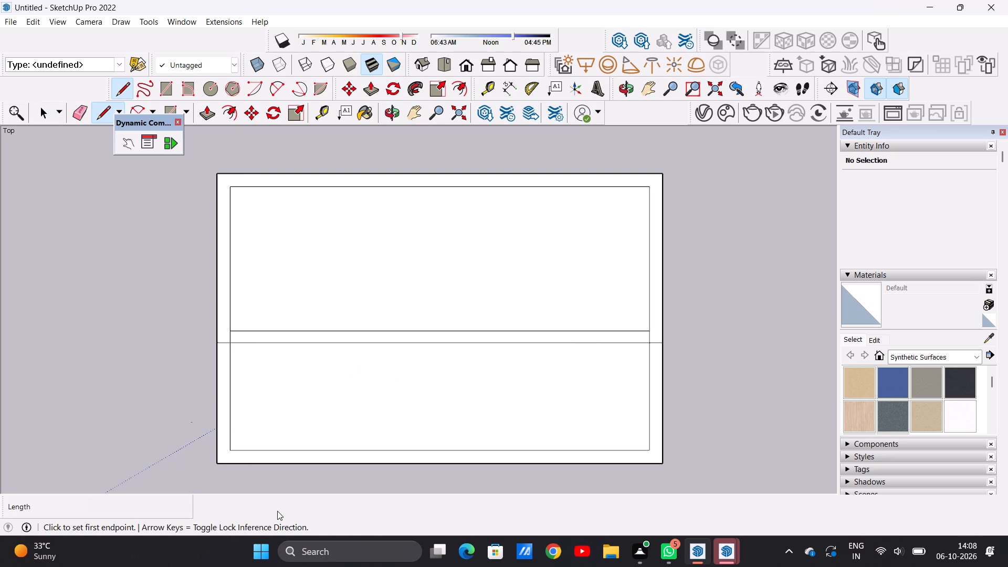
pyautogui.scroll(1, 277, 511)
pyautogui.scroll(5, 232, 443)
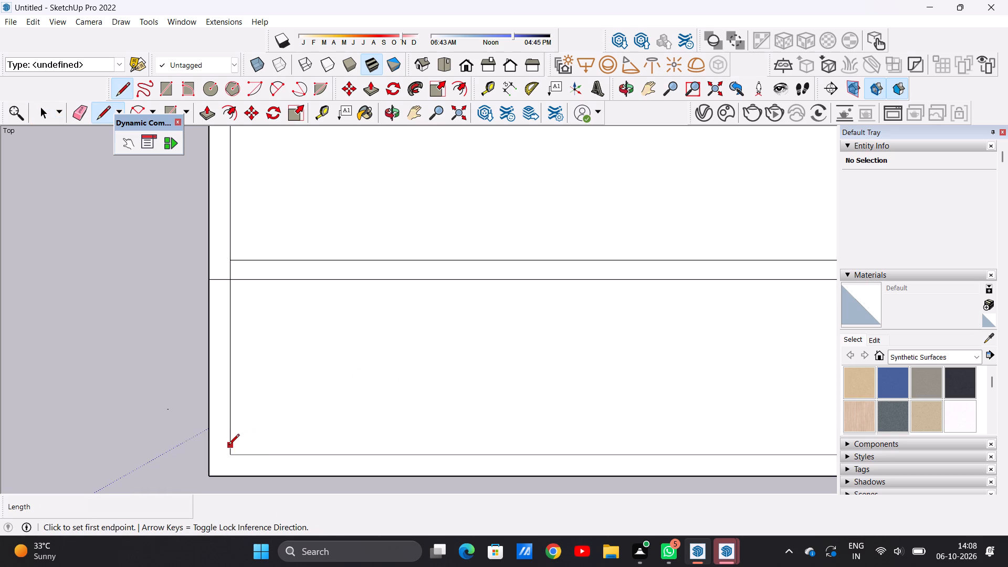
pyautogui.click(234, 456)
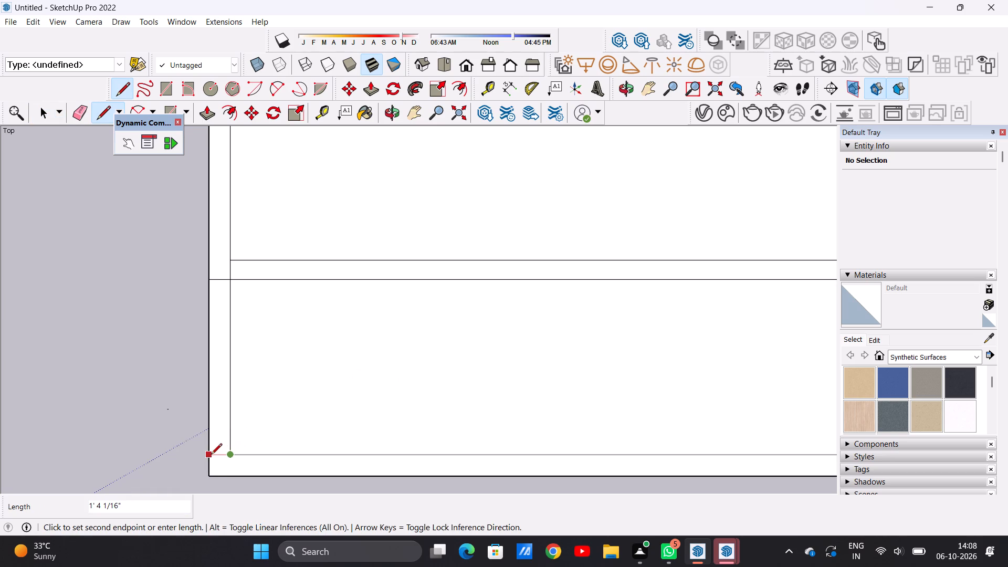
pyautogui.click(211, 455)
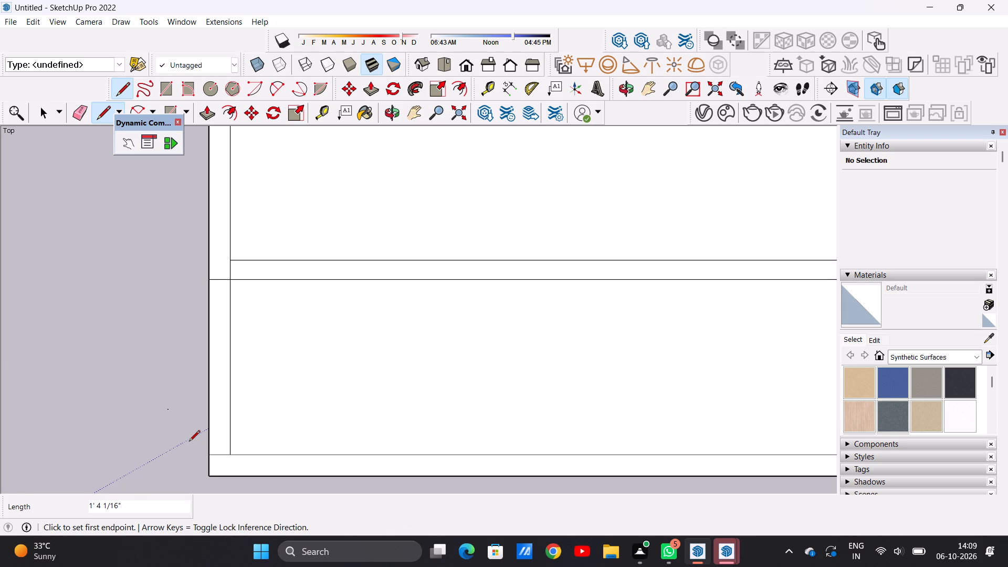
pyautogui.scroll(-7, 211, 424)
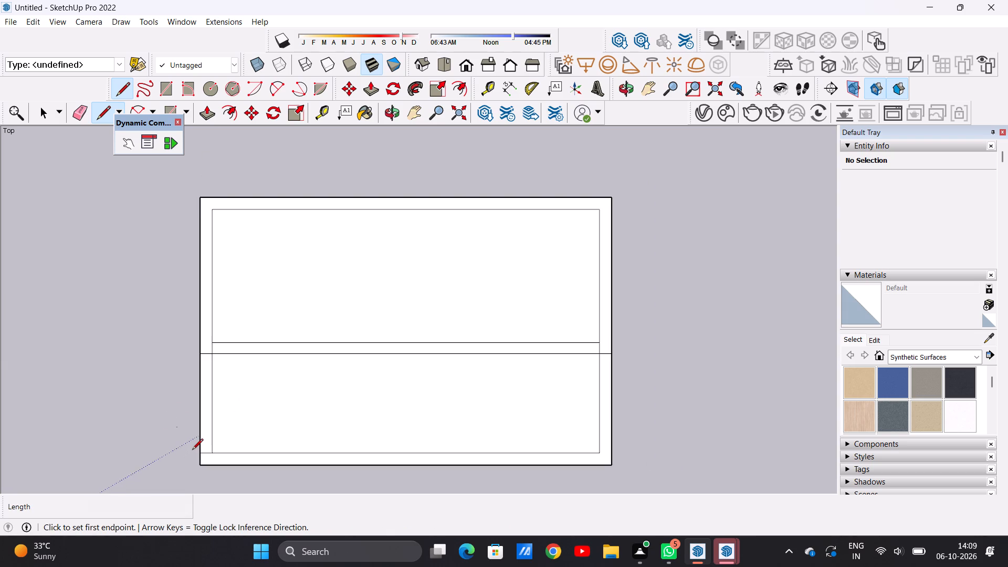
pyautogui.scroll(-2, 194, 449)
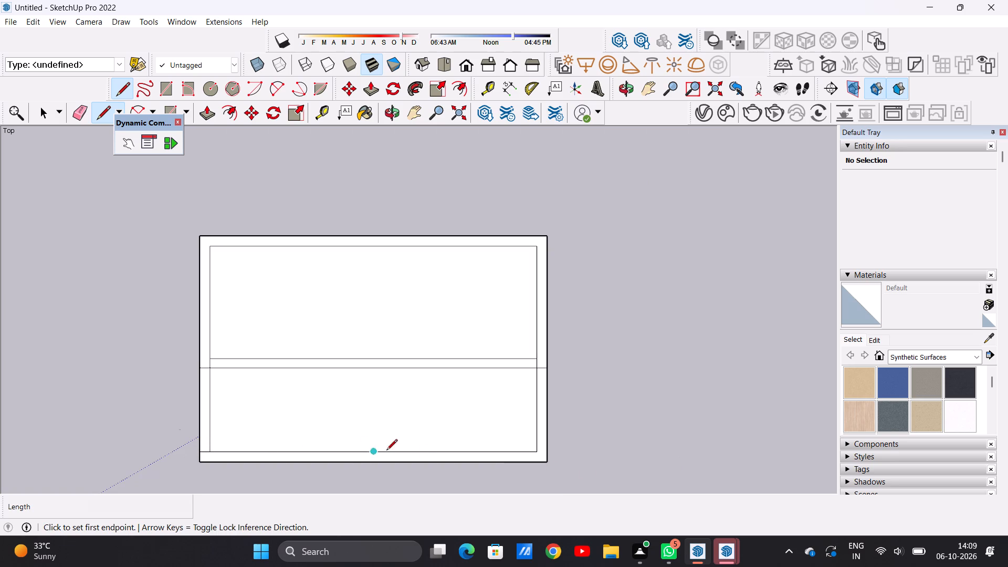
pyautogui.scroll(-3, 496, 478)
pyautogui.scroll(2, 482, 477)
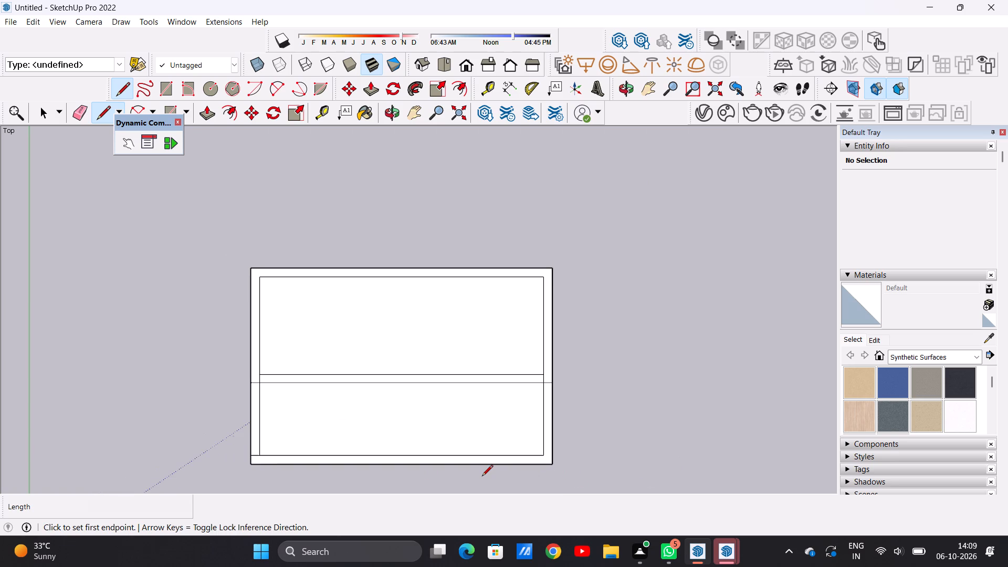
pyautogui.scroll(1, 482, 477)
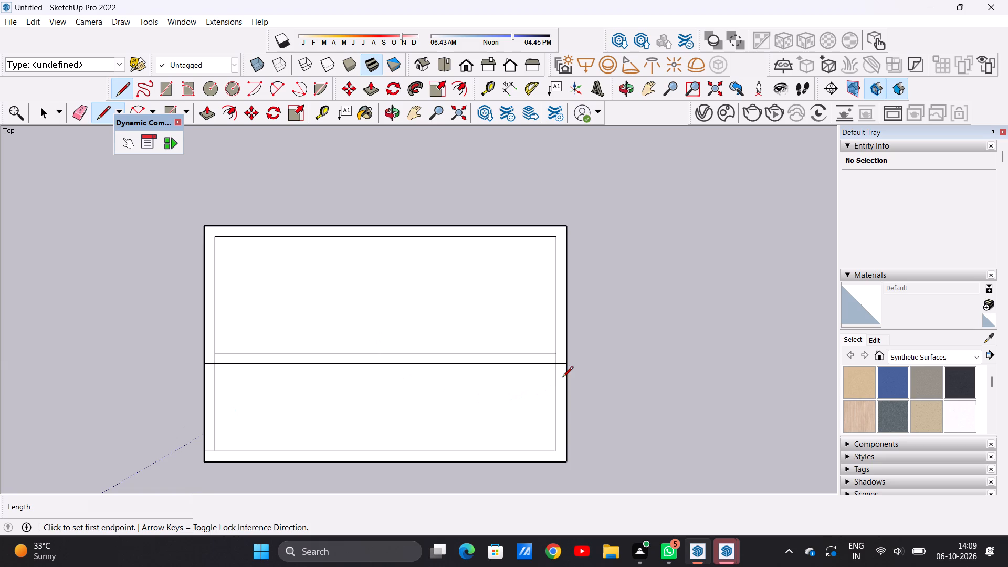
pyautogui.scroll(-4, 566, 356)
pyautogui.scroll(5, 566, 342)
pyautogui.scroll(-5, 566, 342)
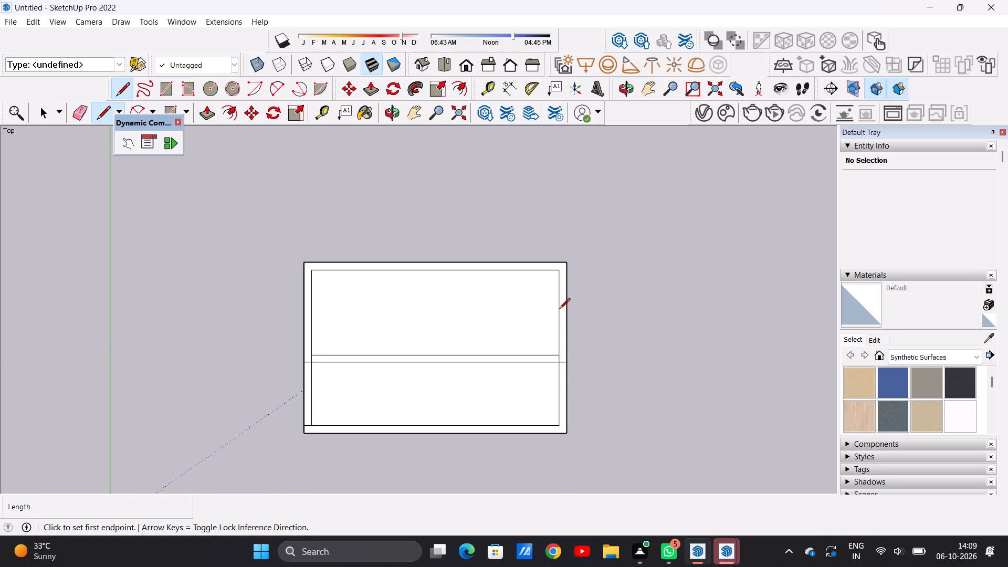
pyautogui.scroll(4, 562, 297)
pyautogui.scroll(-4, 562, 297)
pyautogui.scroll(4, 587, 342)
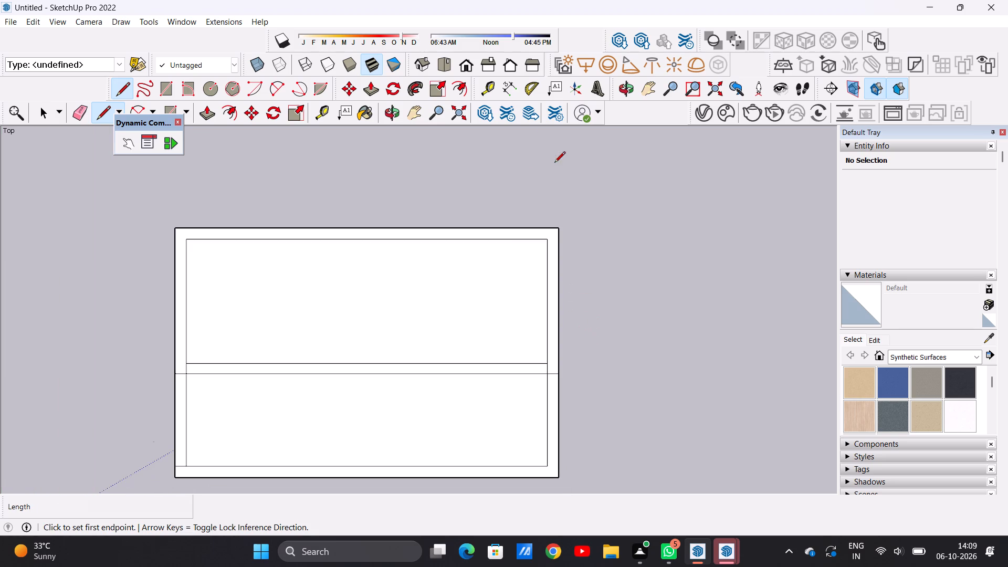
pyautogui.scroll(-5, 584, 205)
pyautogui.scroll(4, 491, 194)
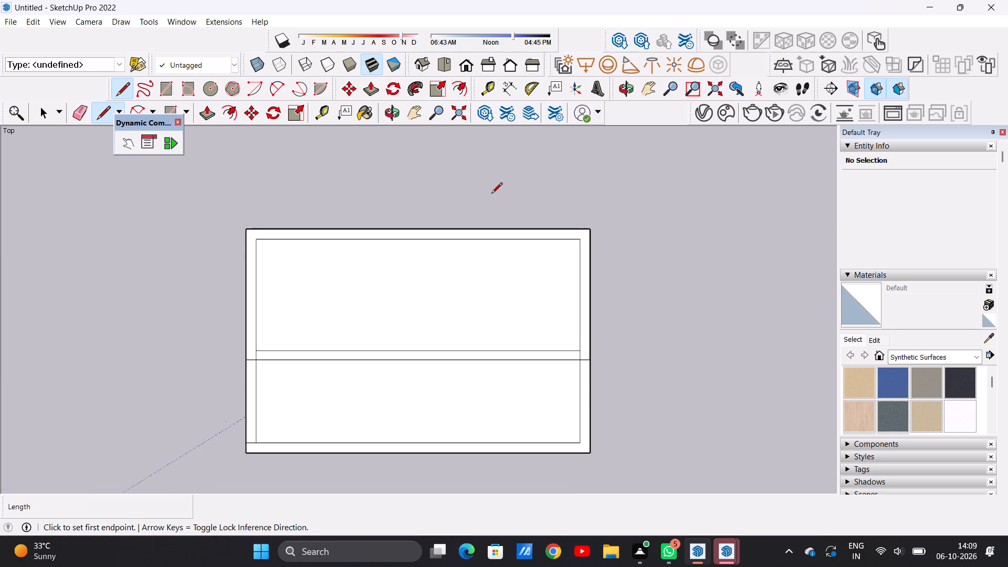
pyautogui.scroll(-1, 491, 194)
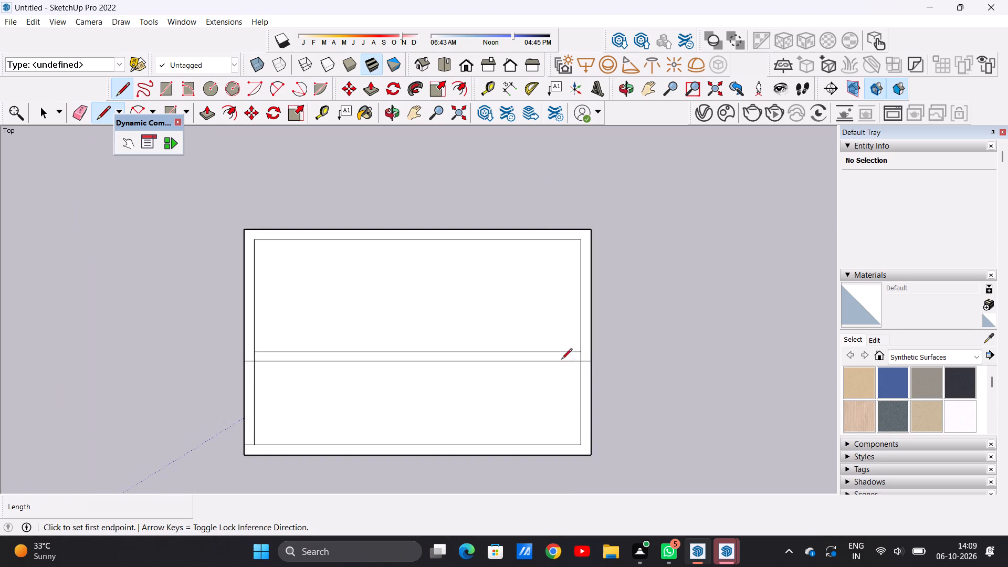
# Draw a matching line about 1' 4 1/16" from the inset outline's front-right corner straight out to the slab's right edge.
pyautogui.scroll(6, 575, 472)
pyautogui.click(578, 445)
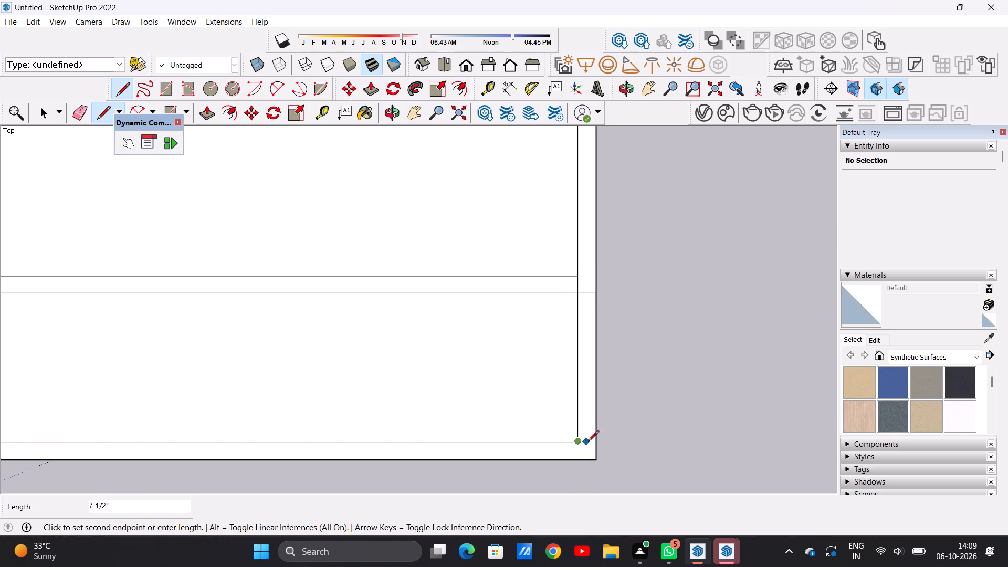
pyautogui.click(596, 439)
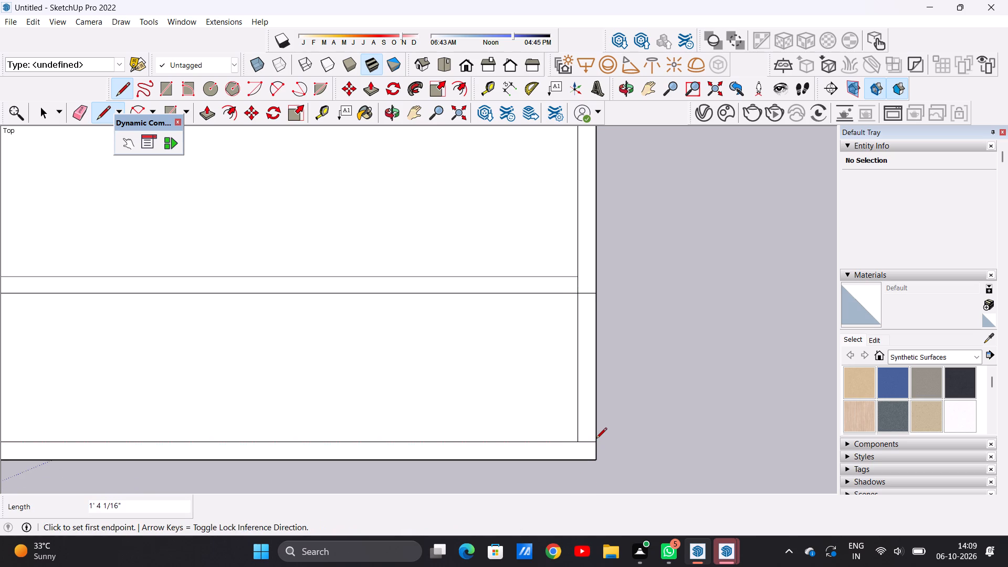
pyautogui.press('space')
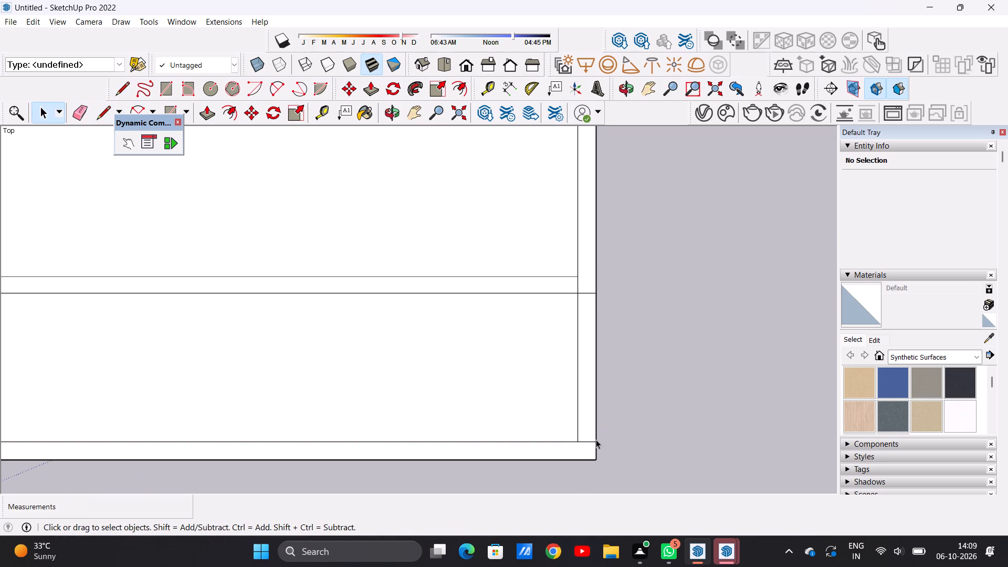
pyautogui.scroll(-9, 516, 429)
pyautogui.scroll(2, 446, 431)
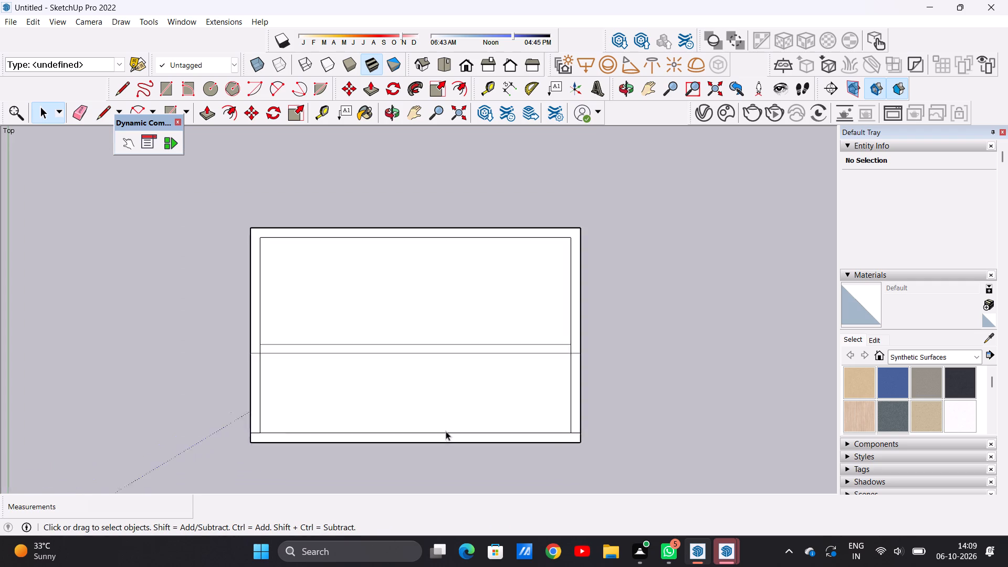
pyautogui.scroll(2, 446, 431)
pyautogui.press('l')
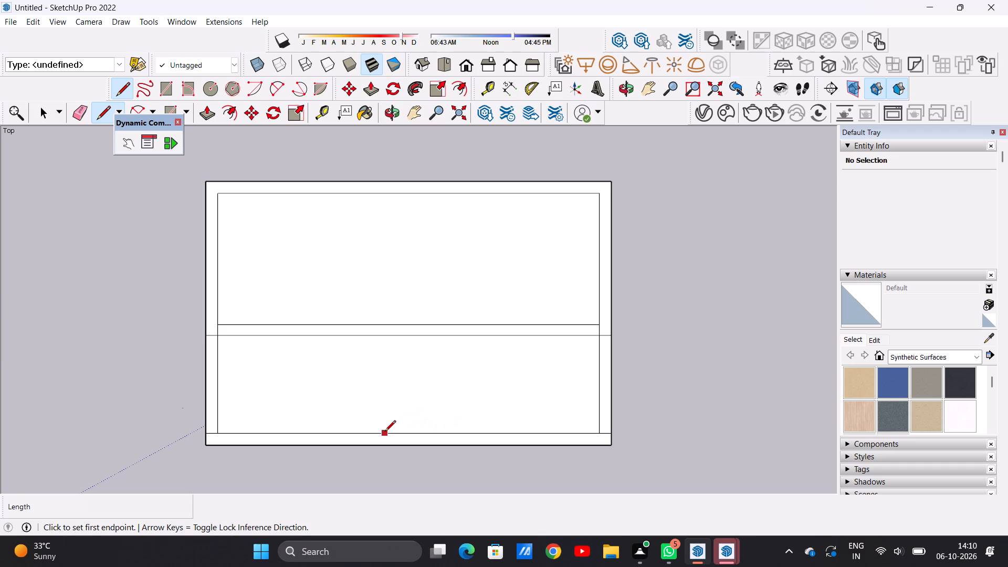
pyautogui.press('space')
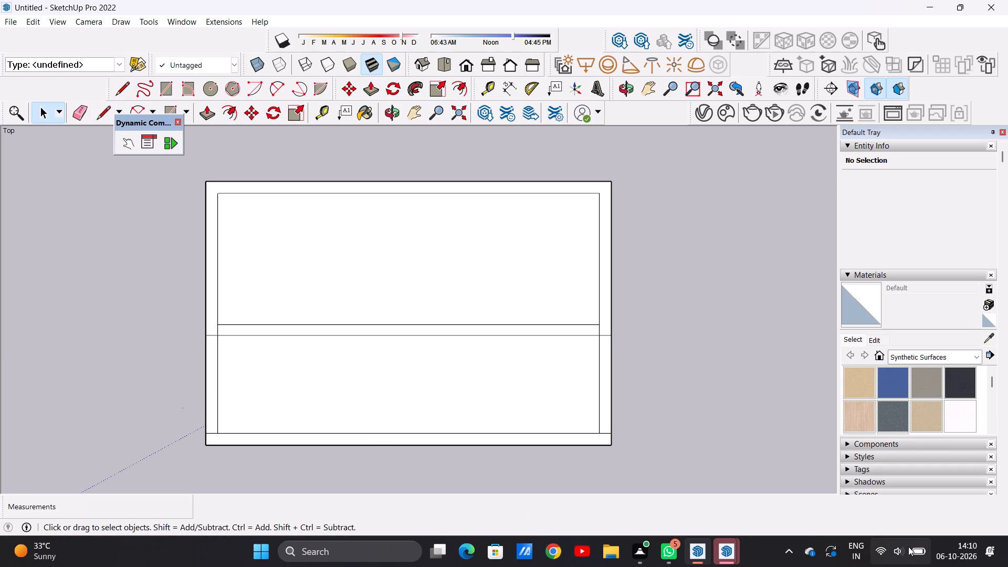
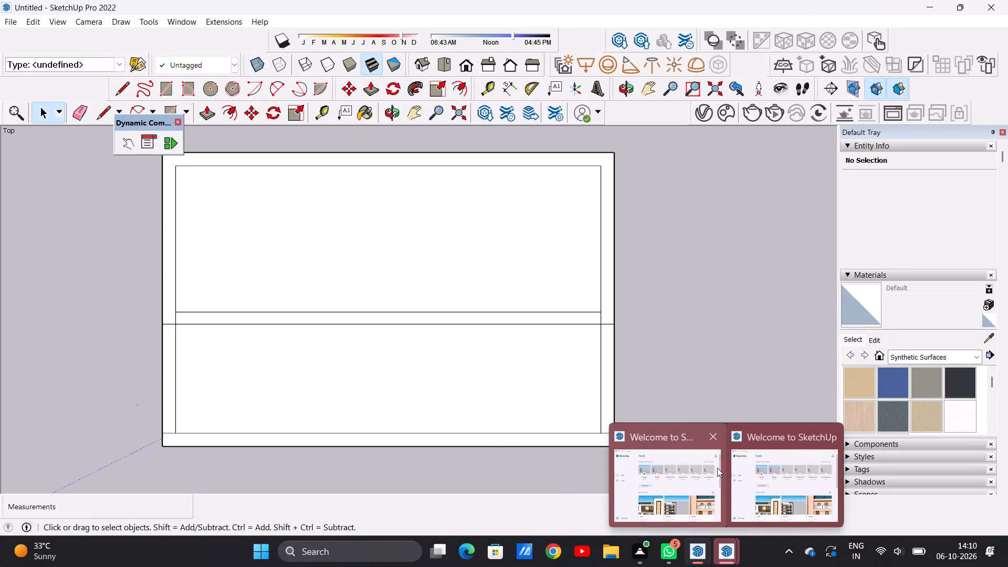
# Close the two extra welcome windows and return to the untitled house model.
pyautogui.click(717, 441)
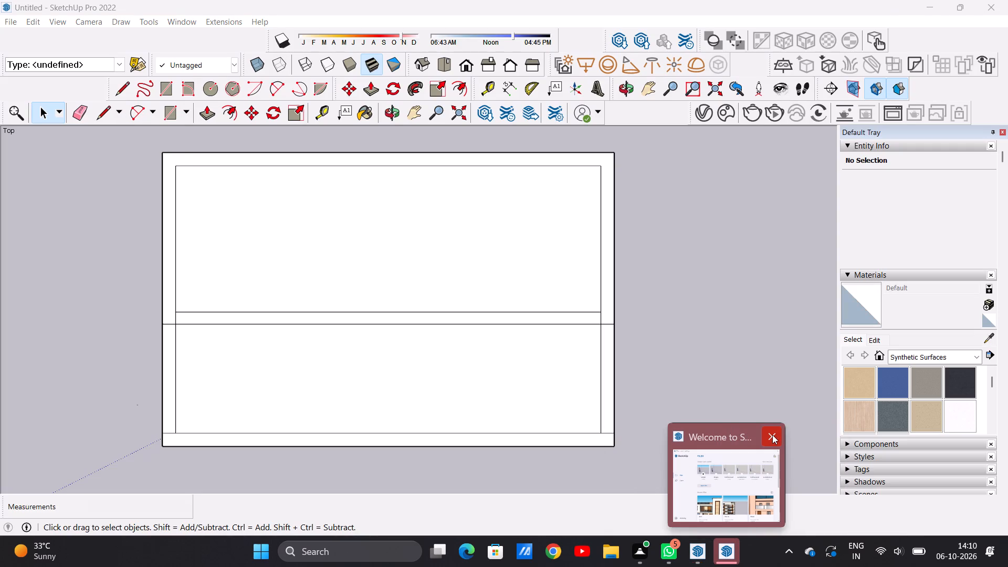
pyautogui.click(772, 435)
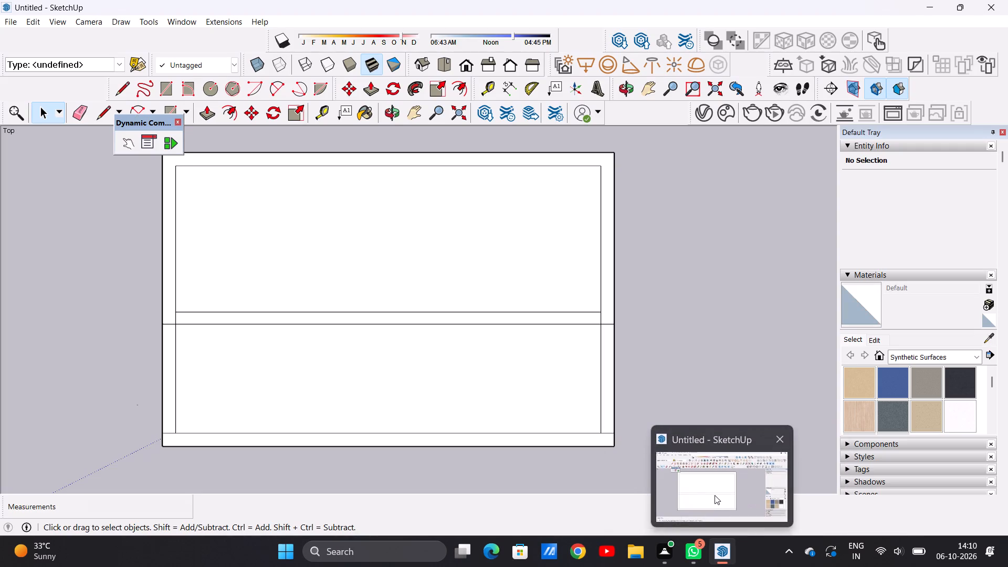
pyautogui.click(715, 492)
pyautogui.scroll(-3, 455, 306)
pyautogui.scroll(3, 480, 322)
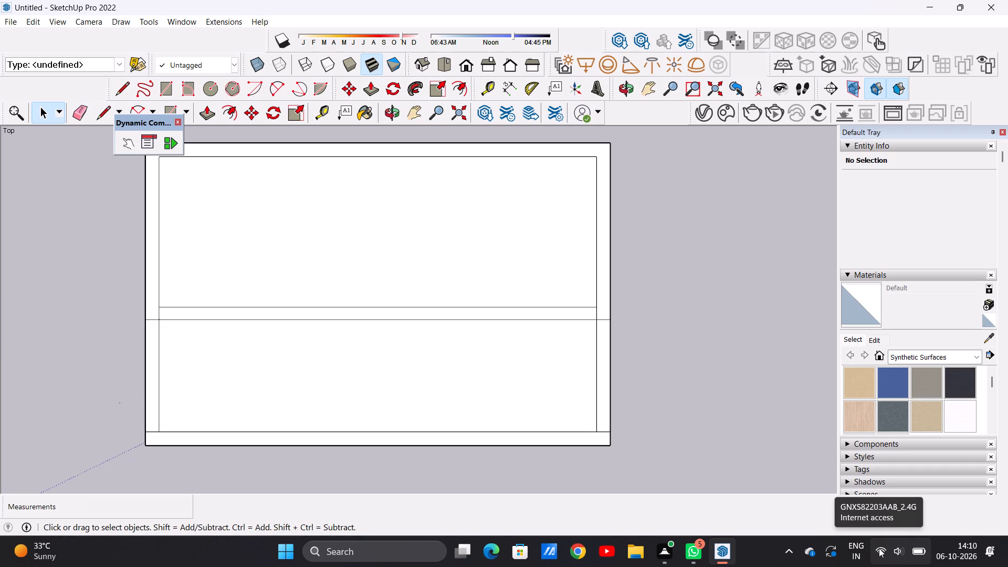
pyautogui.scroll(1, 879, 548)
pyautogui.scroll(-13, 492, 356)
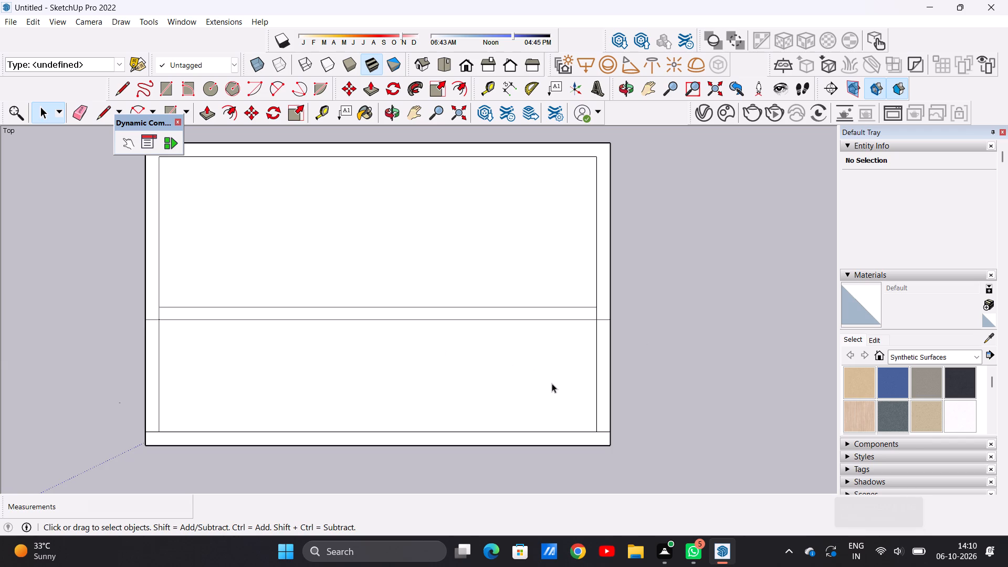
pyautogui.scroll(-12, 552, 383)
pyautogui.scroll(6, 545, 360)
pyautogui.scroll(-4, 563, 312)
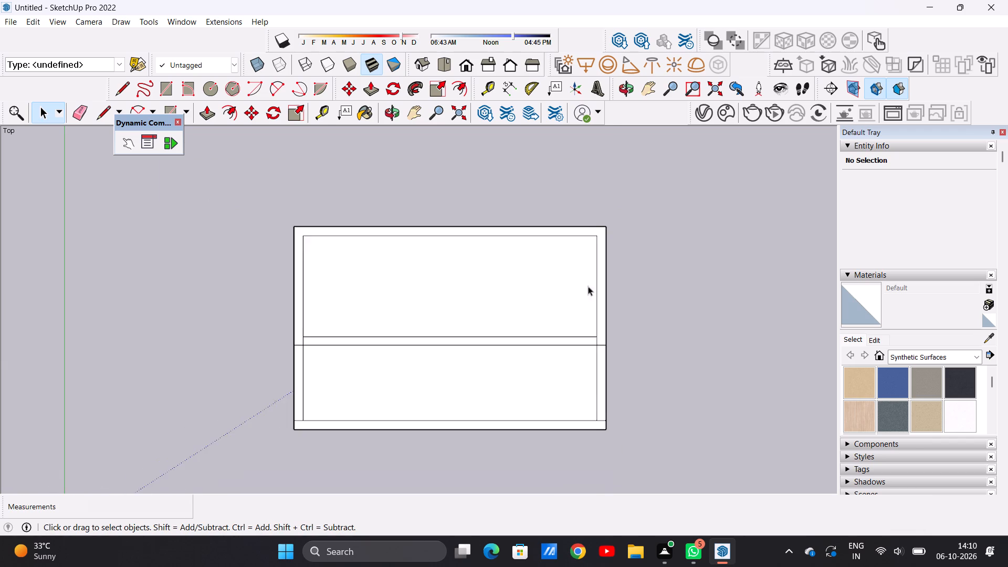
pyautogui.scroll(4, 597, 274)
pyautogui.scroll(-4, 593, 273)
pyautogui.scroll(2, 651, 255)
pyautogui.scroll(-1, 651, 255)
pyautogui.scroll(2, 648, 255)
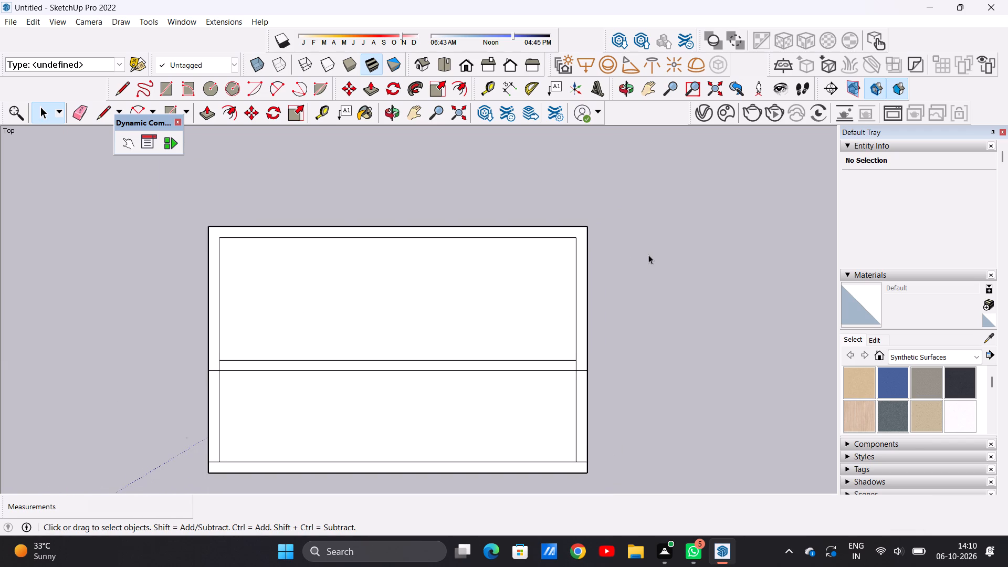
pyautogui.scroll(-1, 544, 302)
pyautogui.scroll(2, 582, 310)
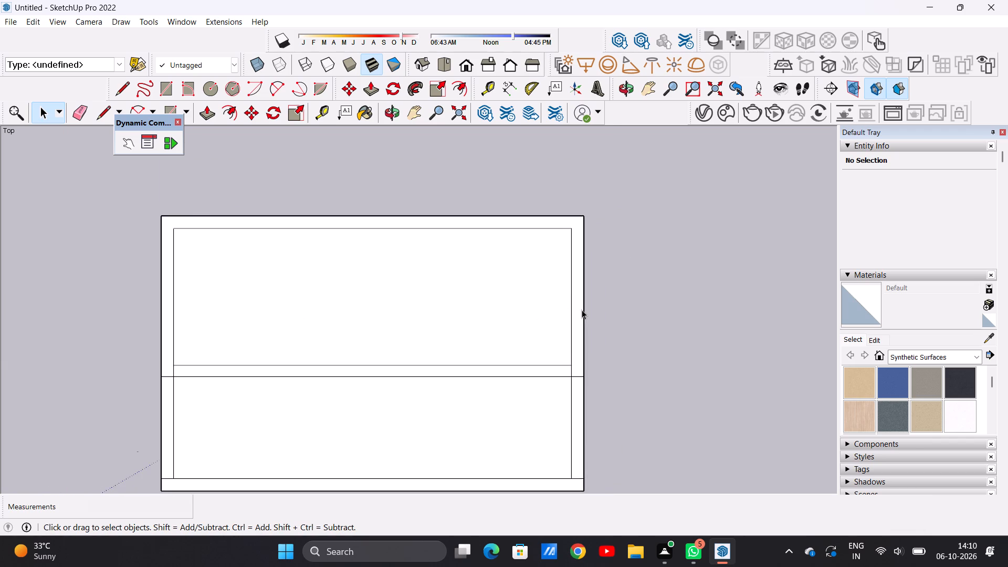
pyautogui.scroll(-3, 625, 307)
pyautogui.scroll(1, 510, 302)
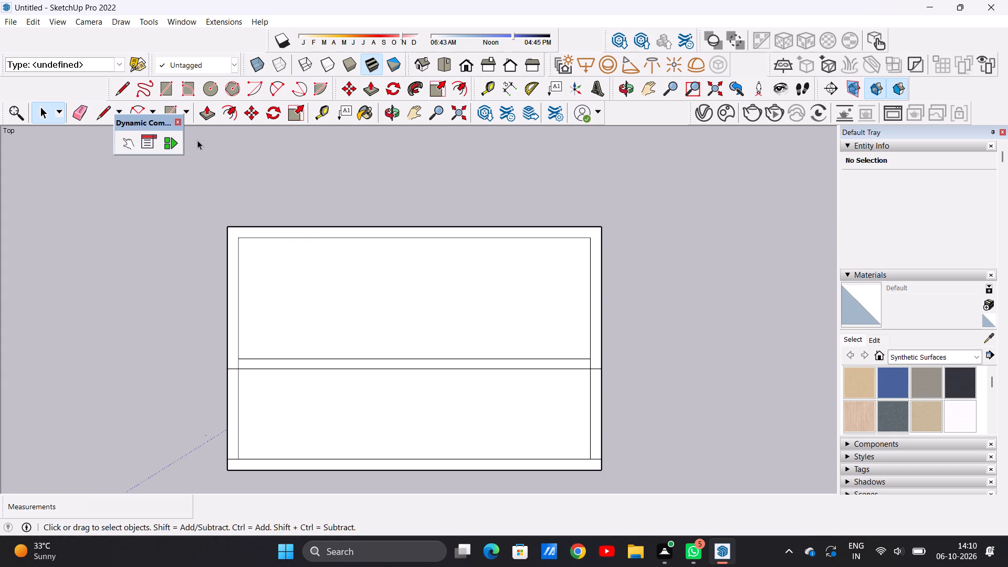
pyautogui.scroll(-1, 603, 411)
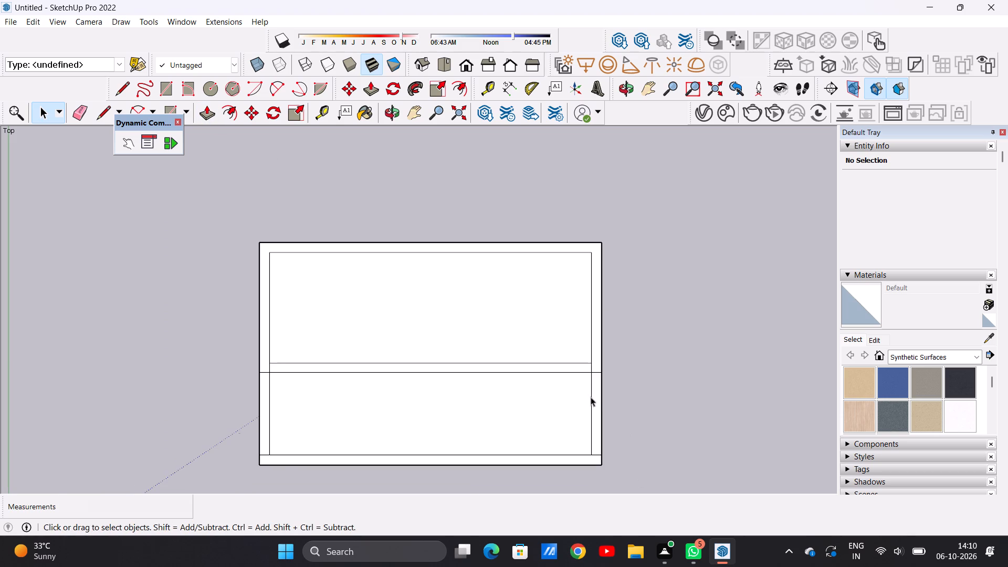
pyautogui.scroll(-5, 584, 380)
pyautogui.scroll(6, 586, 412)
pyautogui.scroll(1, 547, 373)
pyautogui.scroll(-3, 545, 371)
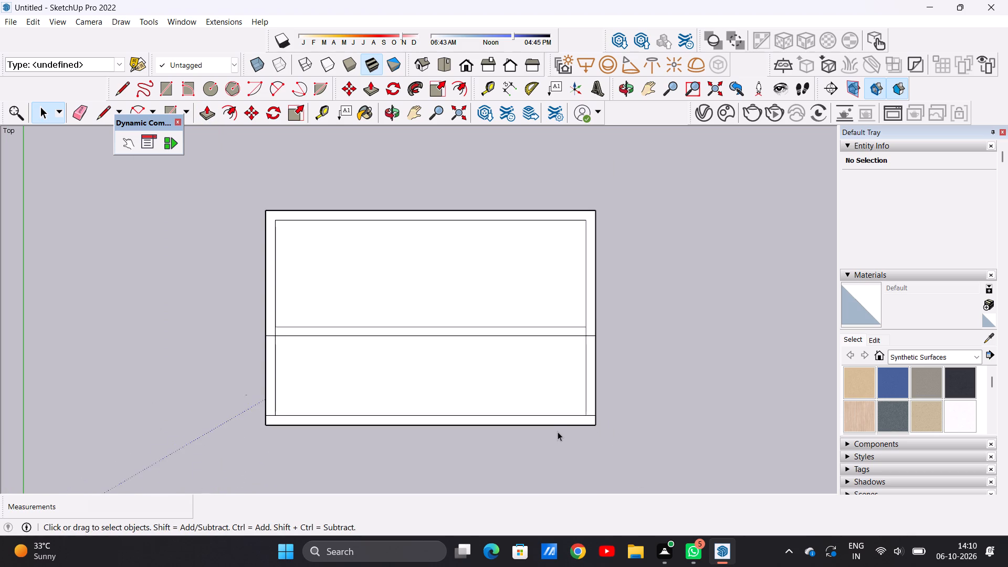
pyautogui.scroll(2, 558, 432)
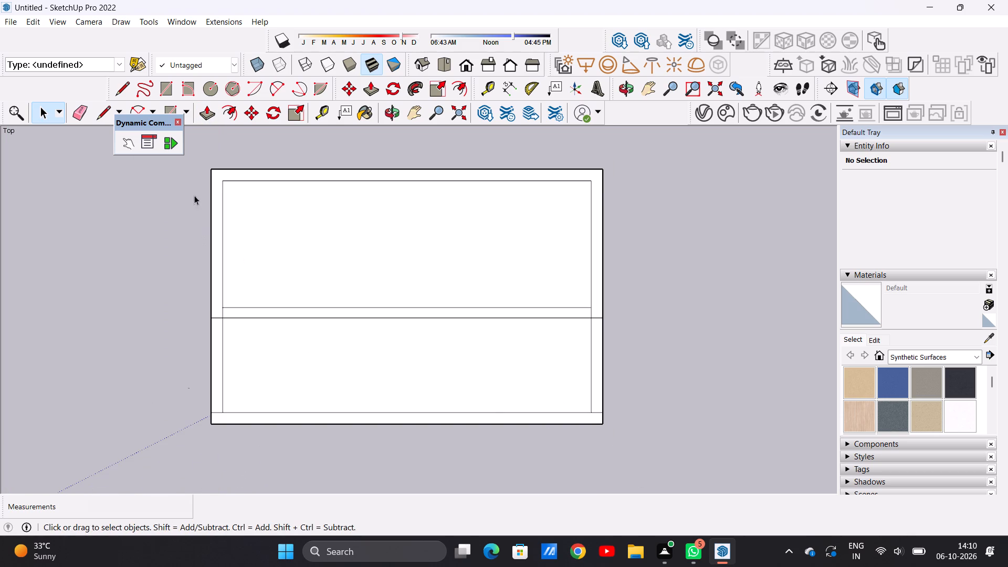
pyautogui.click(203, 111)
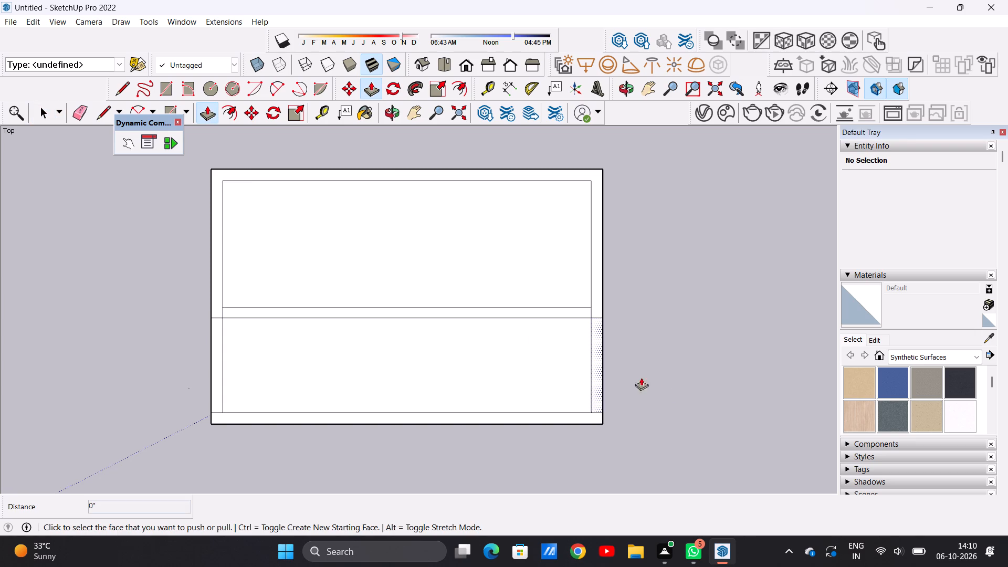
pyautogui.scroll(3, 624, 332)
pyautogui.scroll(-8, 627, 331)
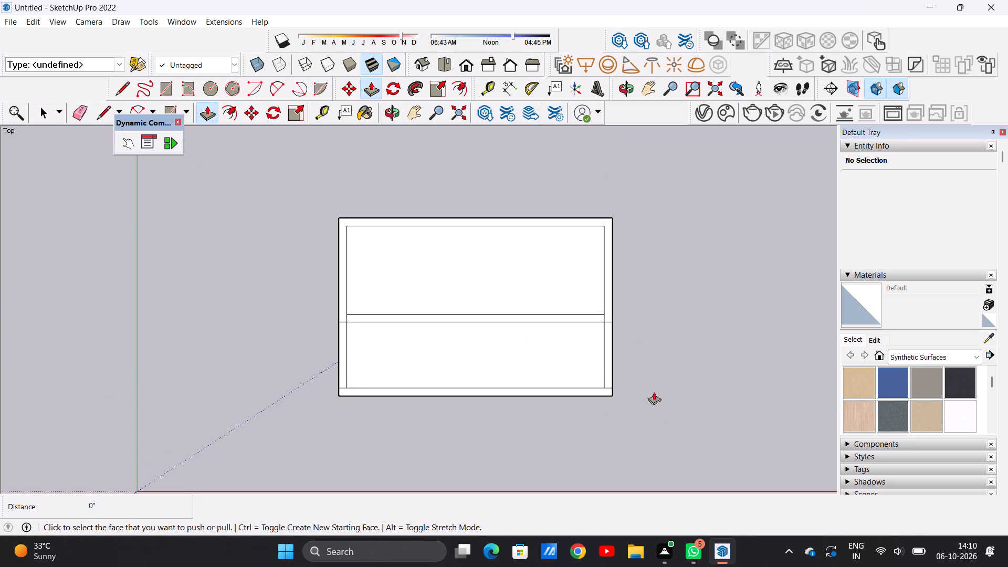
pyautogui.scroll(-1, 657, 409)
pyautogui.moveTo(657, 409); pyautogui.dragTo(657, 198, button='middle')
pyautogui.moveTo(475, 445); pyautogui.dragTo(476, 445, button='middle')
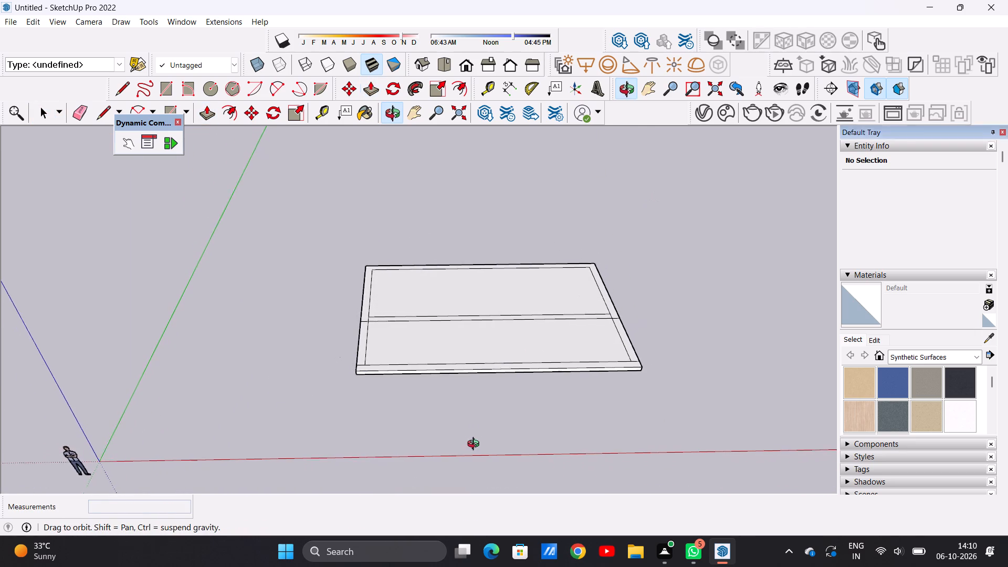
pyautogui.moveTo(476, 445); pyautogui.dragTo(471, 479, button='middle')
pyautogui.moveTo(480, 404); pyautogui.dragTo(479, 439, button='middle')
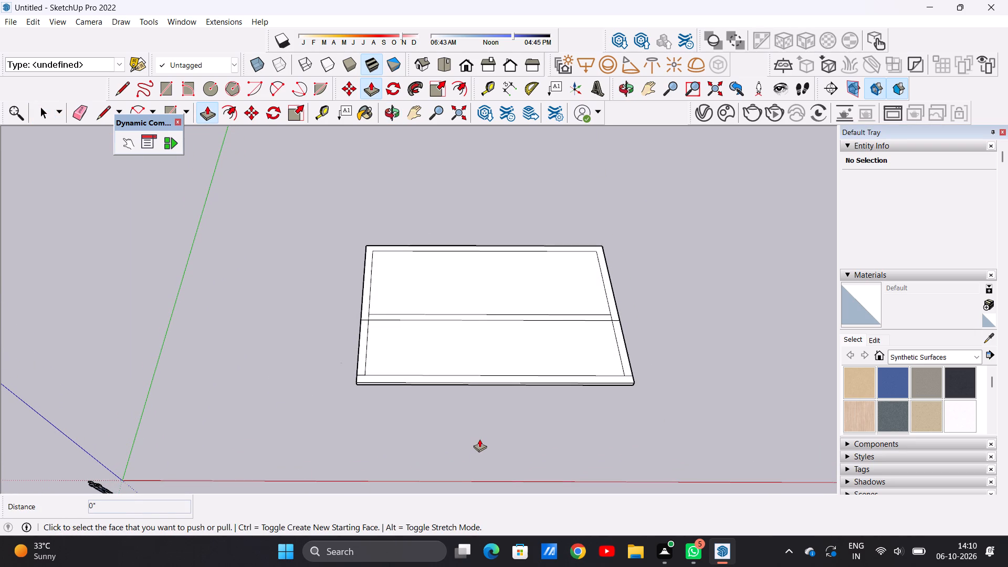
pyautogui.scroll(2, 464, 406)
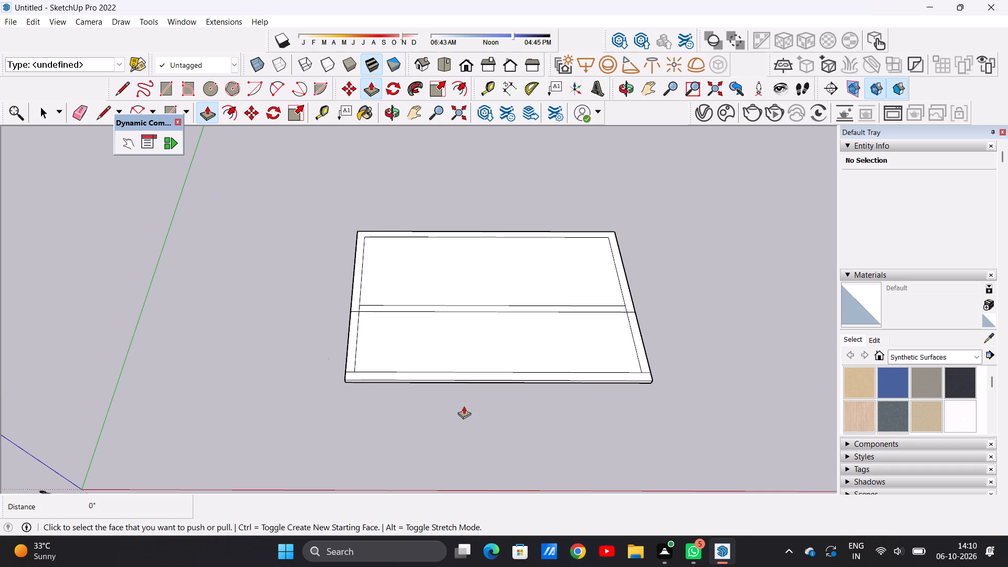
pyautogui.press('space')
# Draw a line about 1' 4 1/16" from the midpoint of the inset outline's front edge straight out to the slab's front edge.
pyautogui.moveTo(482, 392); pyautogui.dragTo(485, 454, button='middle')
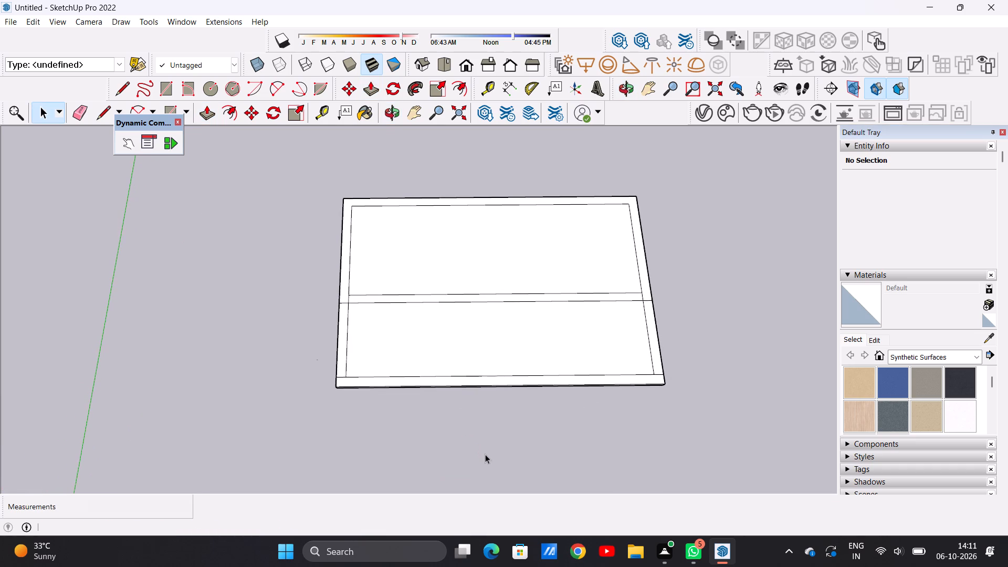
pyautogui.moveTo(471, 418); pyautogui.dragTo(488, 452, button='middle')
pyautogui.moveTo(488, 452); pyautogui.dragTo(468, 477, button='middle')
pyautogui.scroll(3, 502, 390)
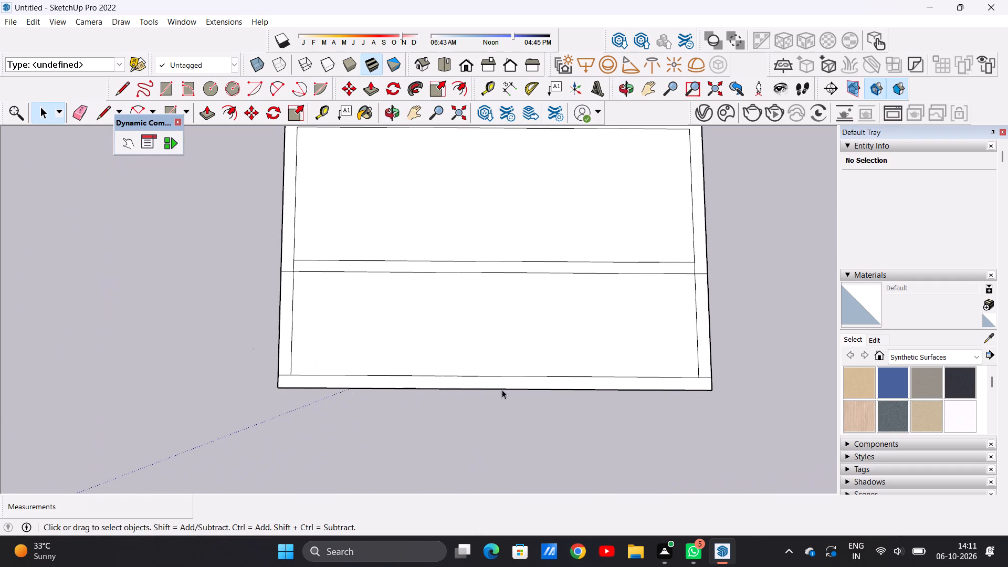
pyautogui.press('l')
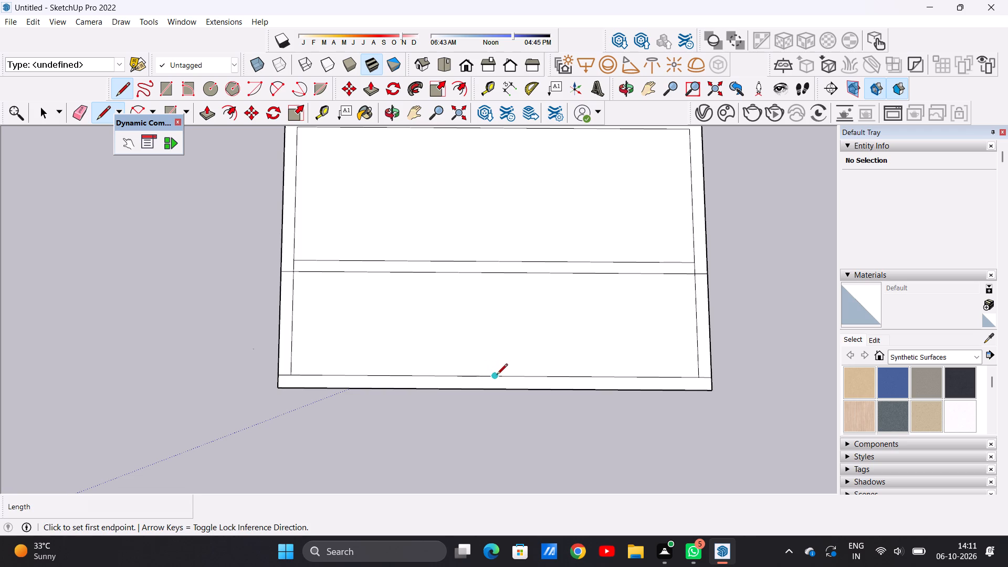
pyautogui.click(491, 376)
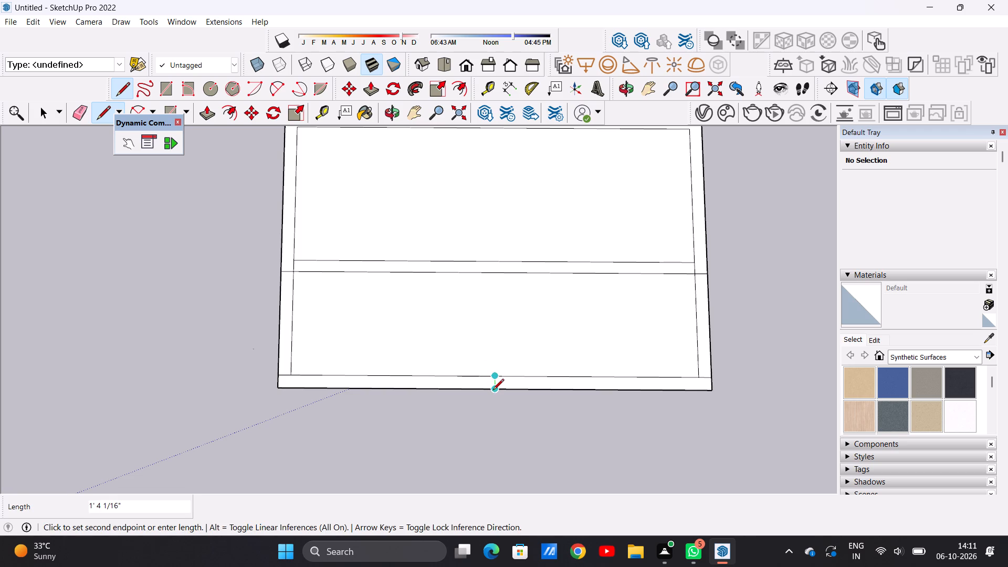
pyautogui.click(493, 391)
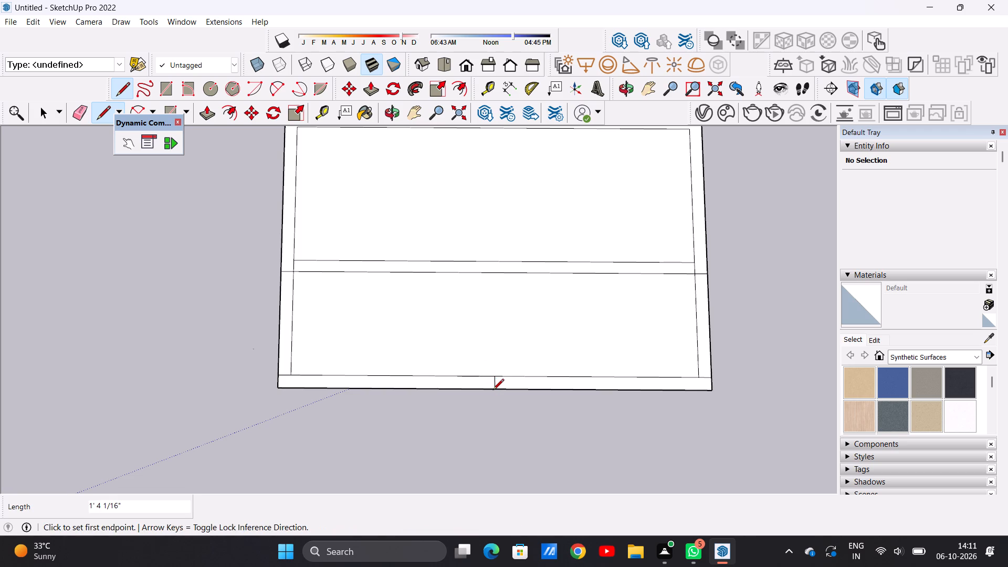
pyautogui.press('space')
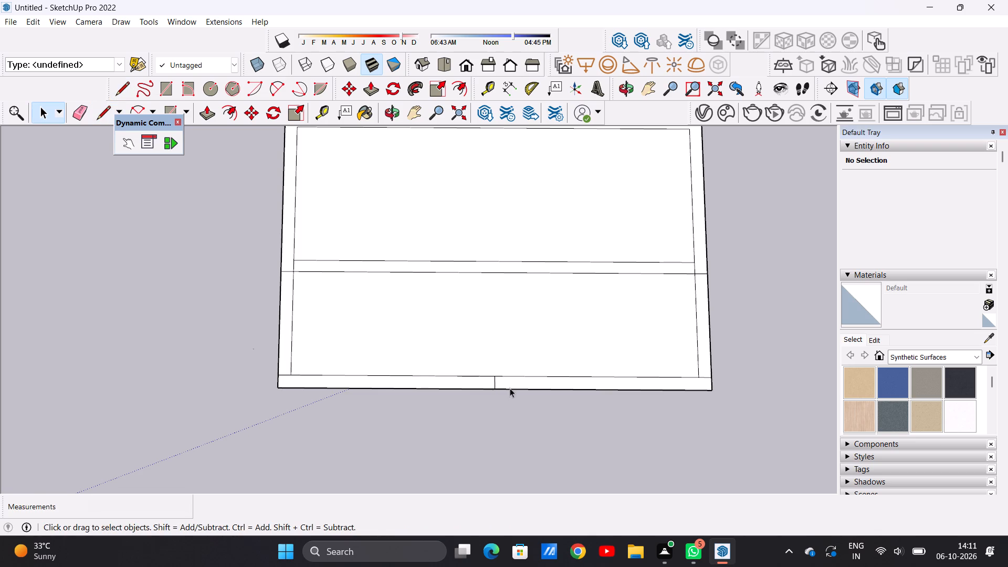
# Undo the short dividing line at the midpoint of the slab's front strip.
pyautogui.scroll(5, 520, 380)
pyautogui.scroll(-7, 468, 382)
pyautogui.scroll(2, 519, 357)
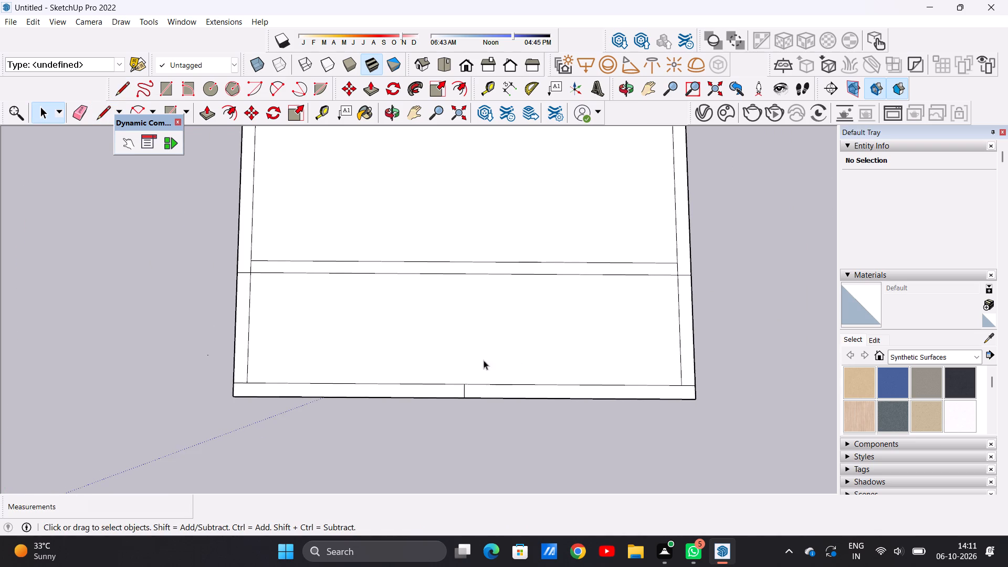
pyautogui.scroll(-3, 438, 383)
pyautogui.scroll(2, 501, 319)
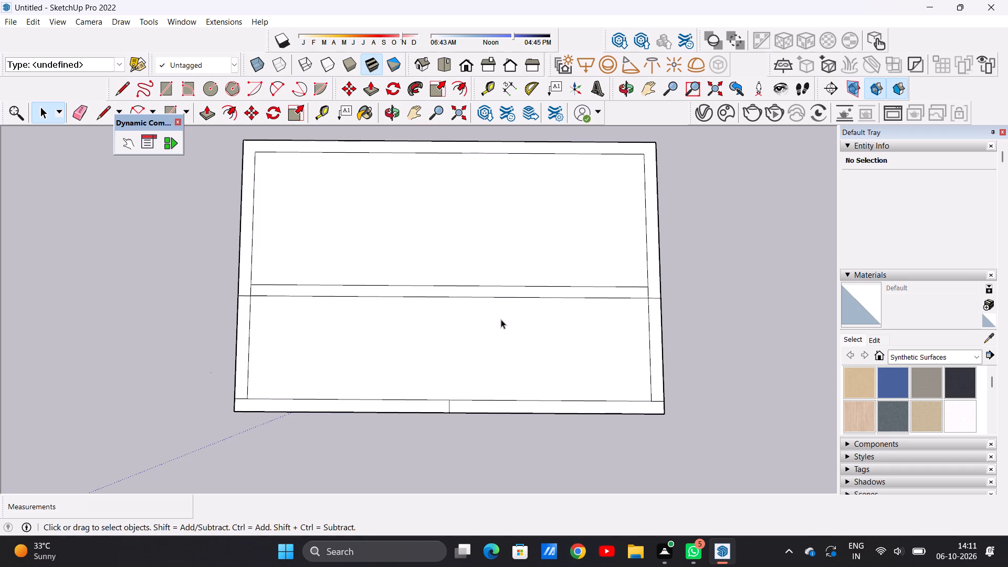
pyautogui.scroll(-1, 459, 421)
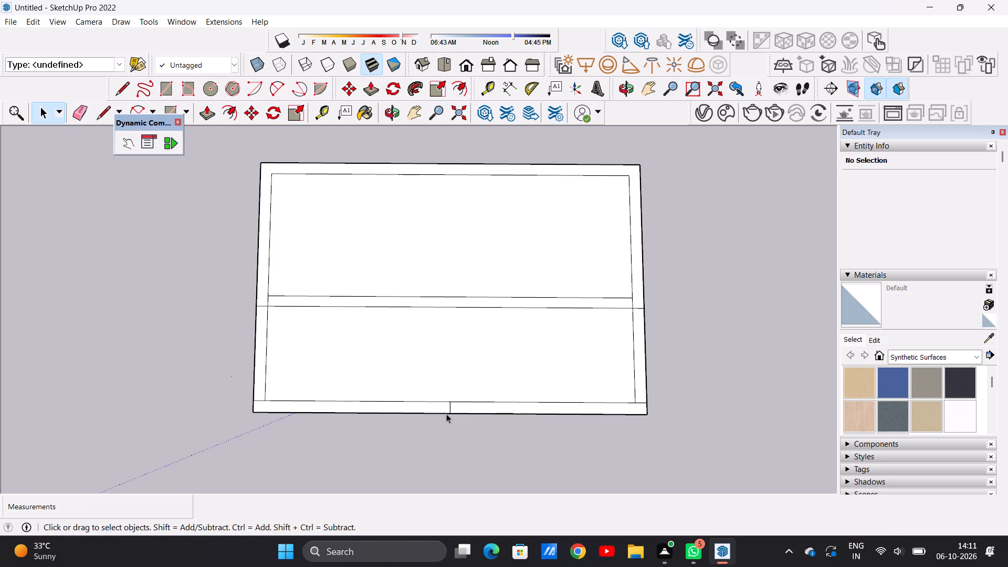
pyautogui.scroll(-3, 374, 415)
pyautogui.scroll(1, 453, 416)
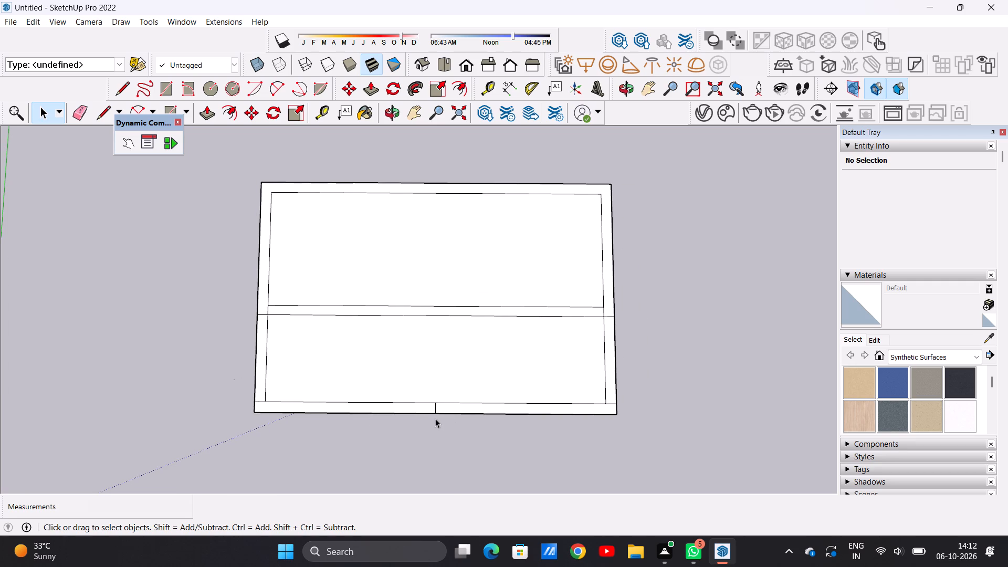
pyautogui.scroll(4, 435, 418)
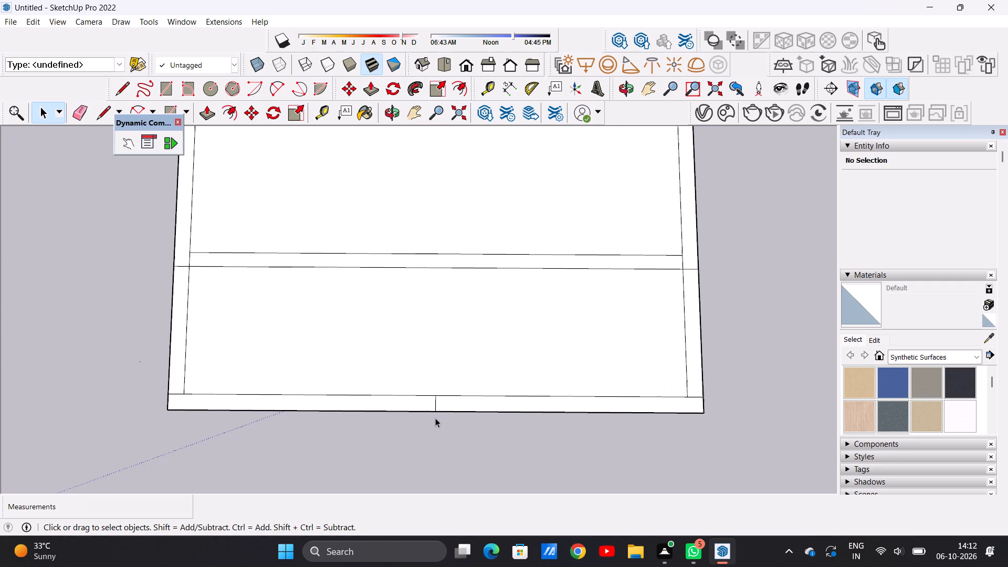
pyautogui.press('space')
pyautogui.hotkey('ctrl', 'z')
# Draw a short line straight across the slab's front strip, left of its midpoint, from the slab's front edge to the inset edge.
pyautogui.press('l')
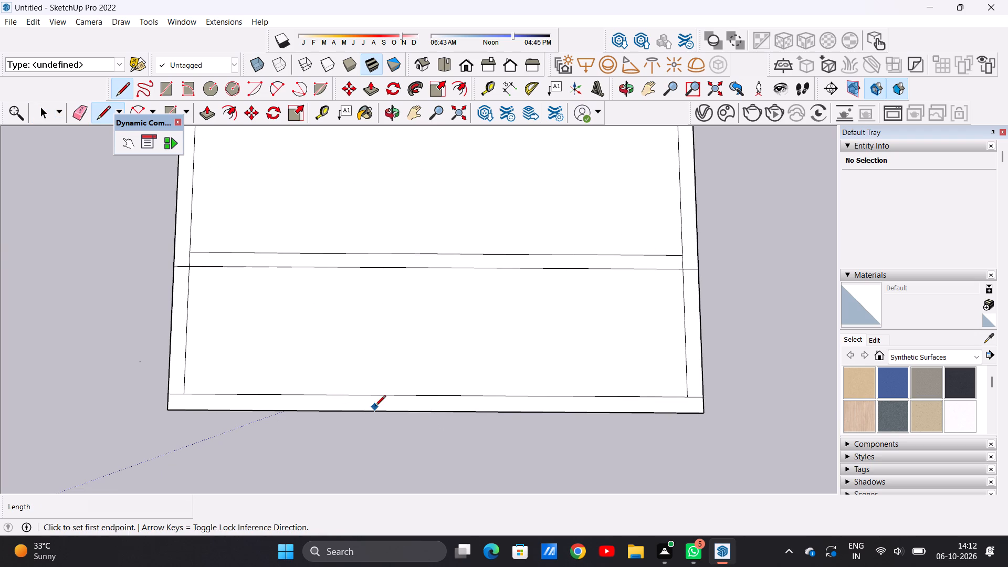
pyautogui.click(374, 411)
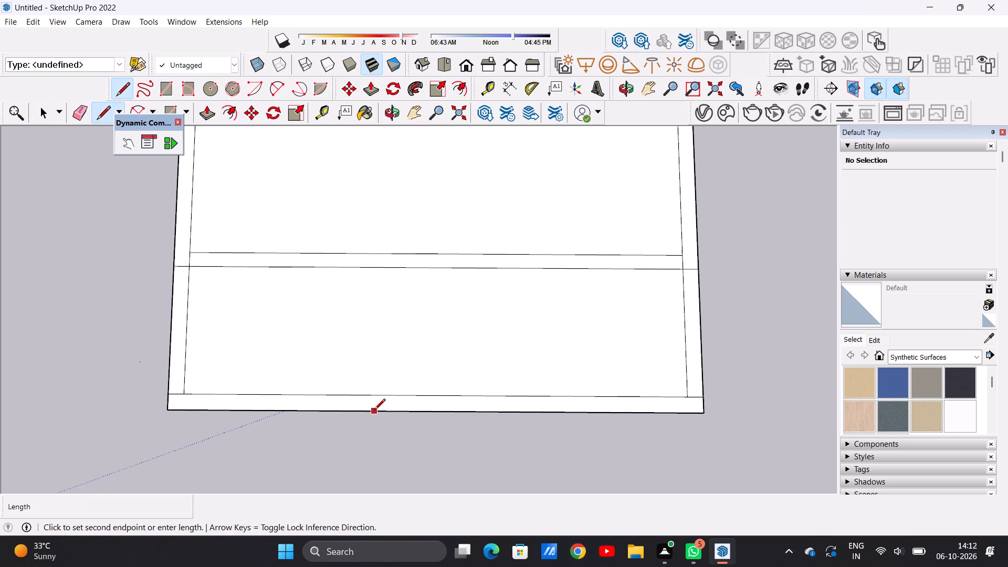
pyautogui.click(374, 397)
pyautogui.press('space')
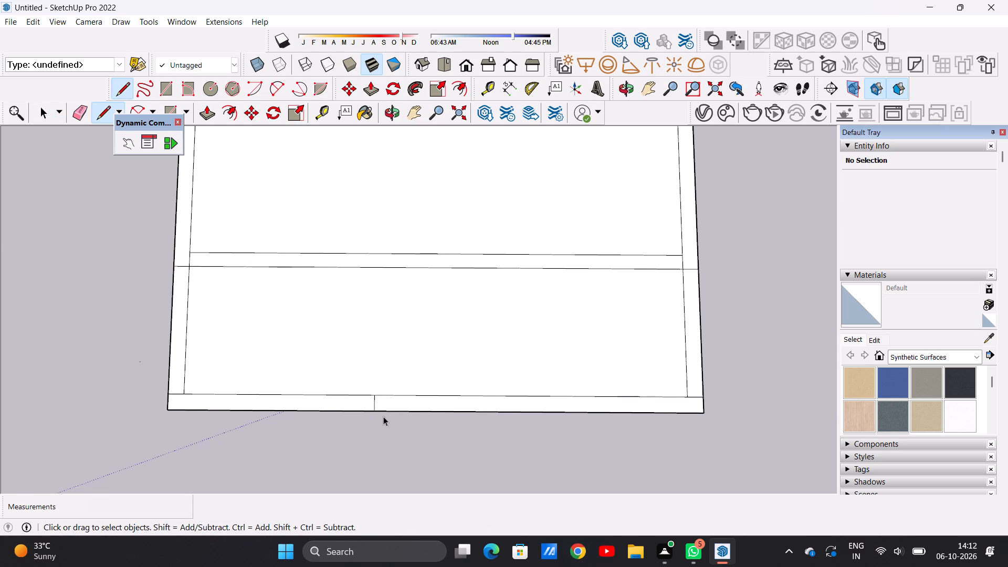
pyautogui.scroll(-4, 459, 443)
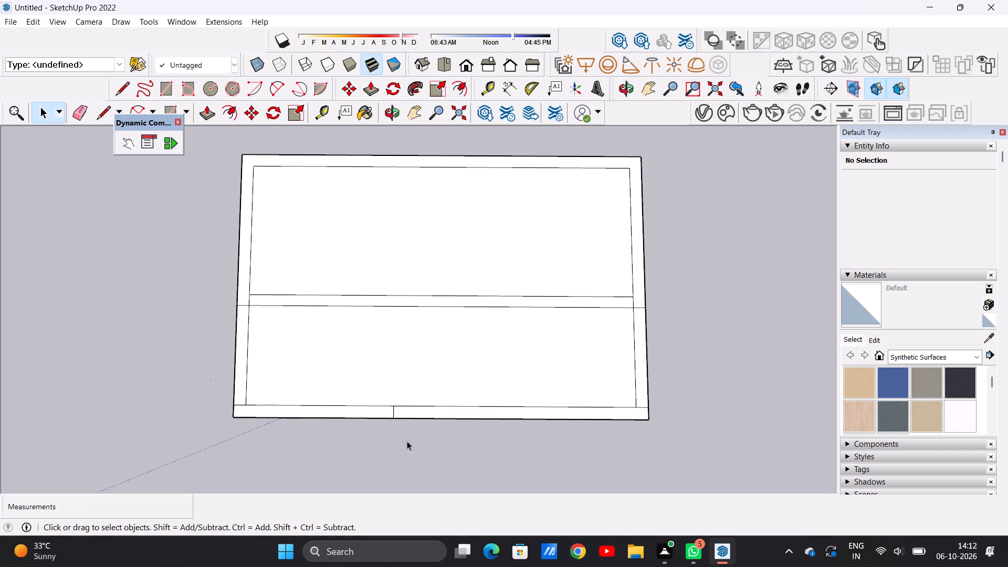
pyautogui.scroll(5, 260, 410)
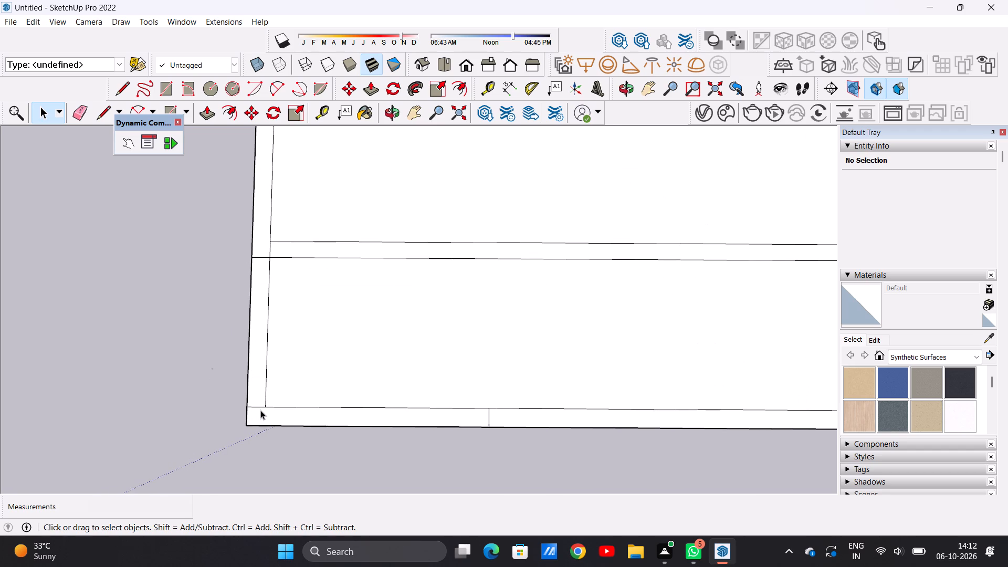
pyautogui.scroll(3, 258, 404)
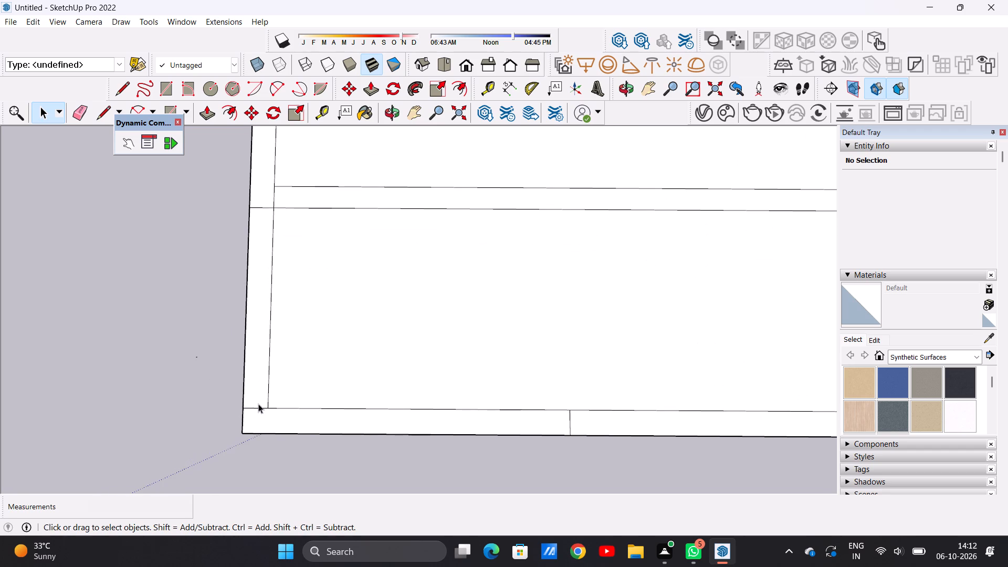
# Erase the short line joining the inset outline's front-left corner to the slab's left edge.
pyautogui.press('e')
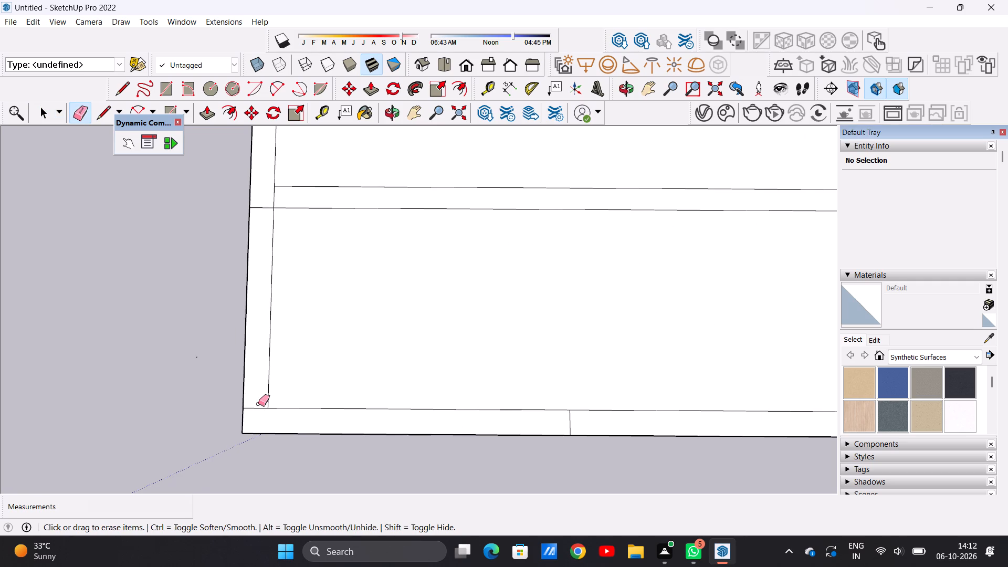
pyautogui.moveTo(257, 403); pyautogui.dragTo(257, 416)
pyautogui.scroll(1, 267, 411)
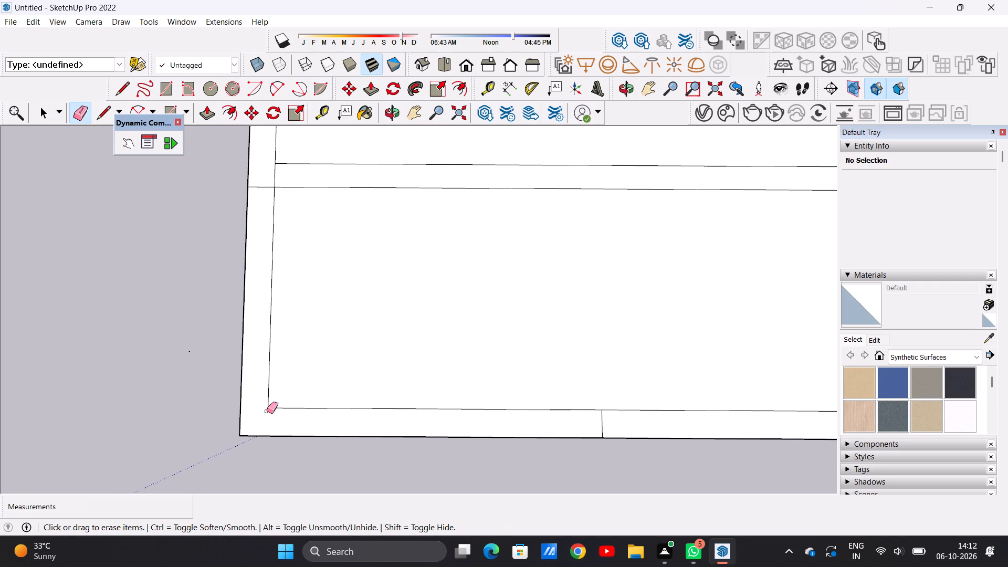
# Draw a line about 1' 4" long from the inset outline's front-left corner straight out to the slab's front edge.
pyautogui.press('l')
pyautogui.scroll(4, 267, 411)
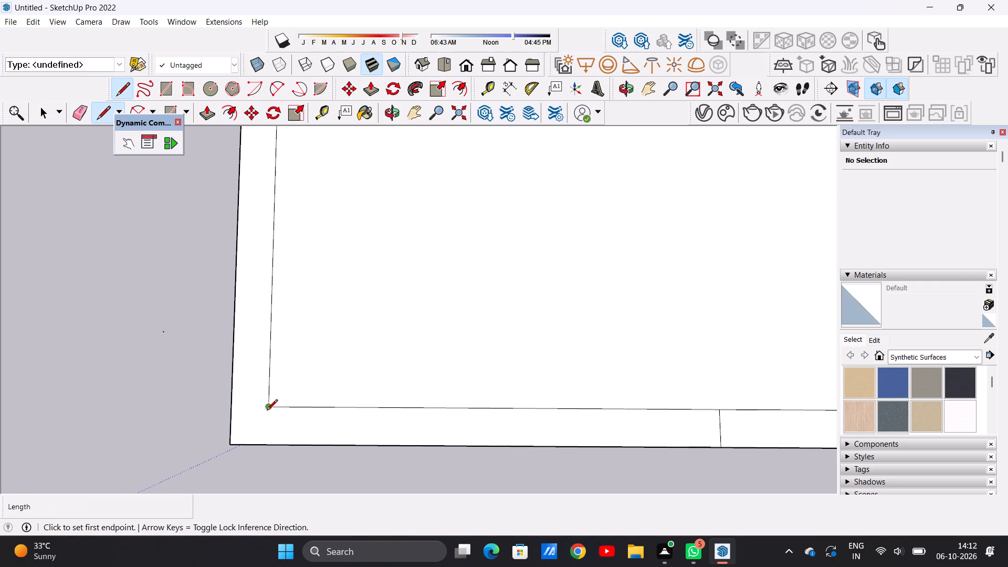
pyautogui.click(267, 411)
pyautogui.press('space')
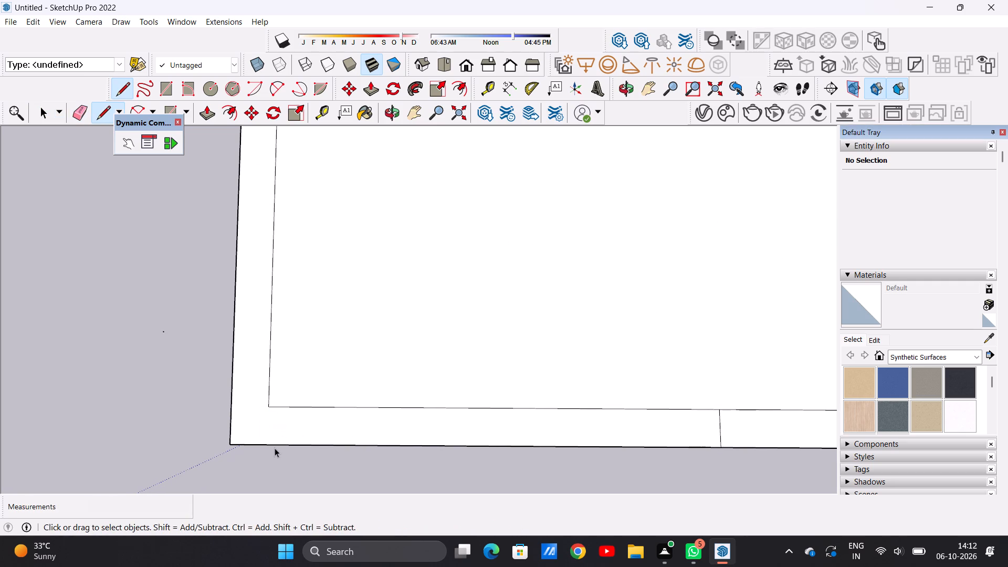
pyautogui.write('L')
pyautogui.scroll(7, 276, 406)
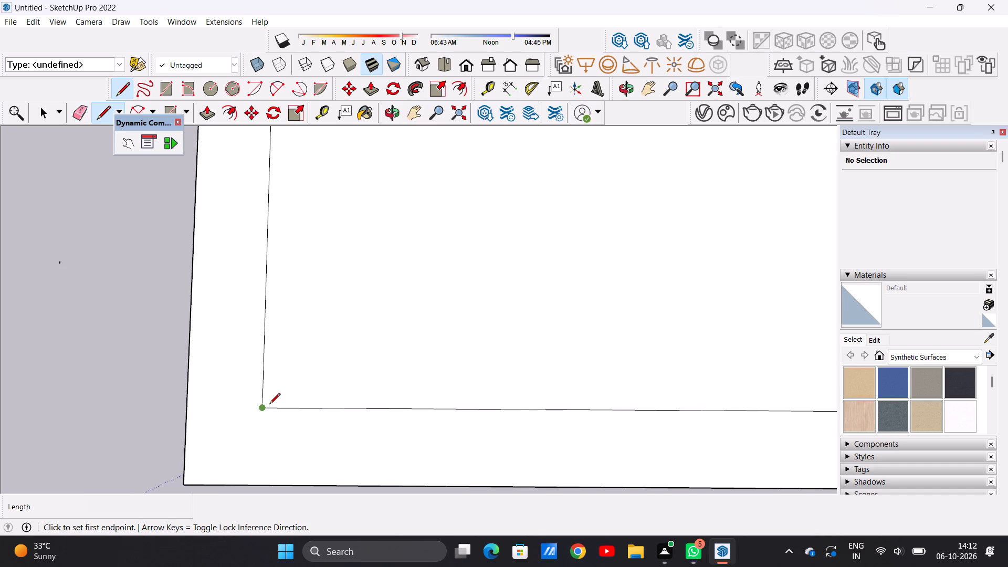
pyautogui.click(267, 405)
pyautogui.click(259, 486)
pyautogui.press('space')
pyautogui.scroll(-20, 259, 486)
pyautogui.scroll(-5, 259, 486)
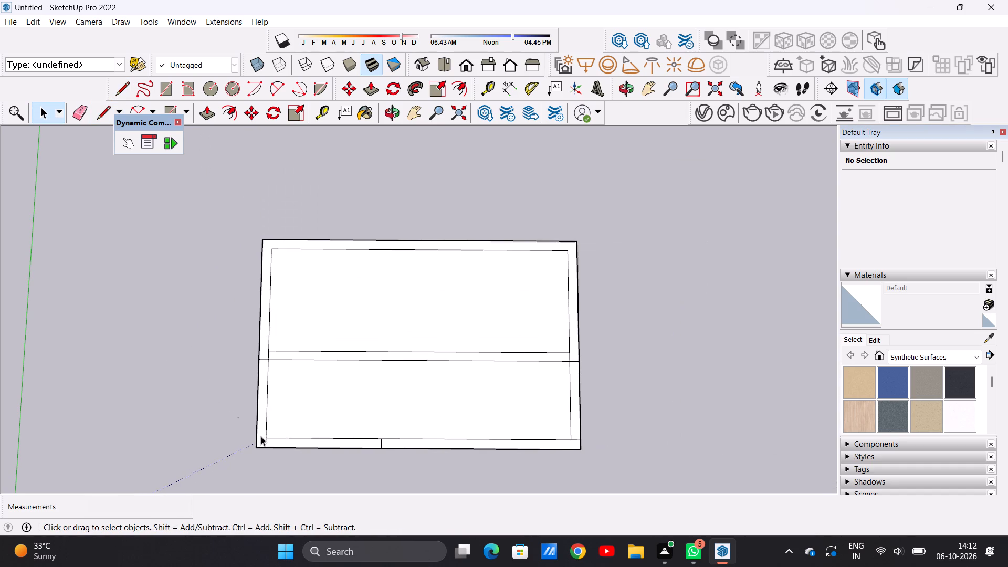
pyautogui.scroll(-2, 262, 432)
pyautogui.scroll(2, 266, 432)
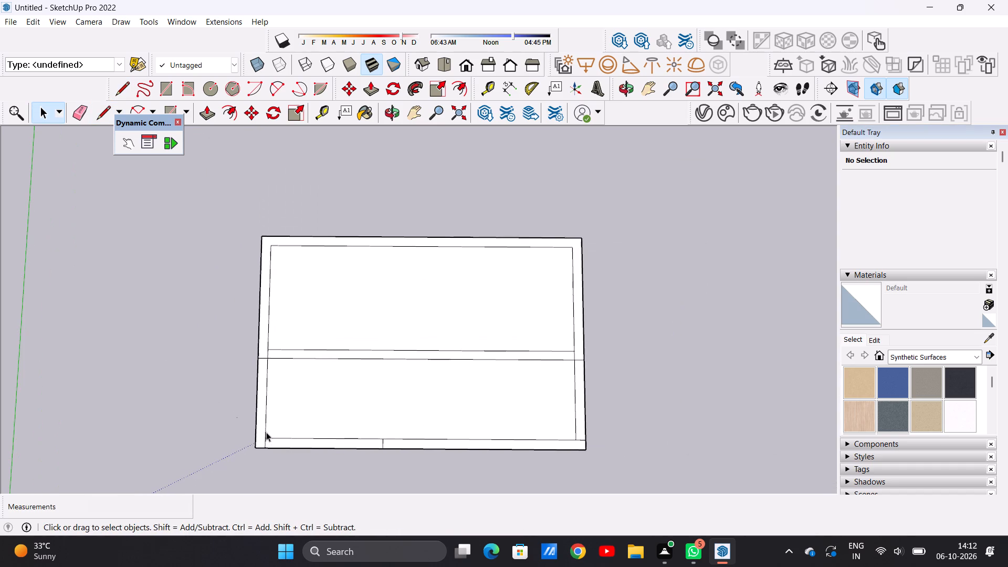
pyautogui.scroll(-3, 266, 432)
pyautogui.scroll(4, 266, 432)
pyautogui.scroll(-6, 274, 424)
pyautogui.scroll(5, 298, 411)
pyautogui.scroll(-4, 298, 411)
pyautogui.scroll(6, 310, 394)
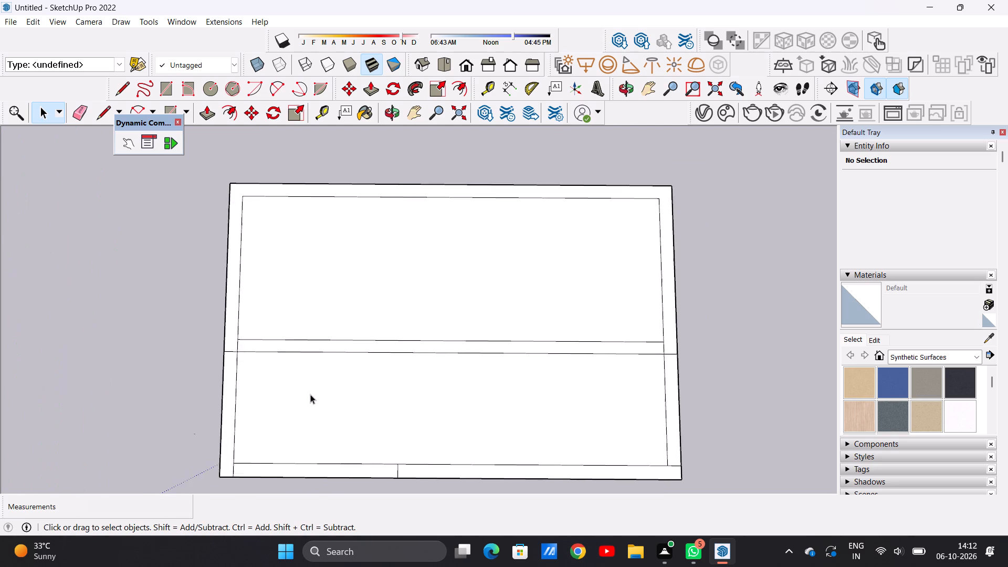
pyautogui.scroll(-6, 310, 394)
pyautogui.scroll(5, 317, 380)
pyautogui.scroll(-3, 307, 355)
# Push/Pull the U-shaped border strip around the rear part of the slab up about 13' 5" to form the back and side walls.
pyautogui.moveTo(489, 464); pyautogui.dragTo(493, 281, button='middle')
pyautogui.scroll(-8, 466, 309)
pyautogui.moveTo(553, 333); pyautogui.dragTo(540, 422, button='middle')
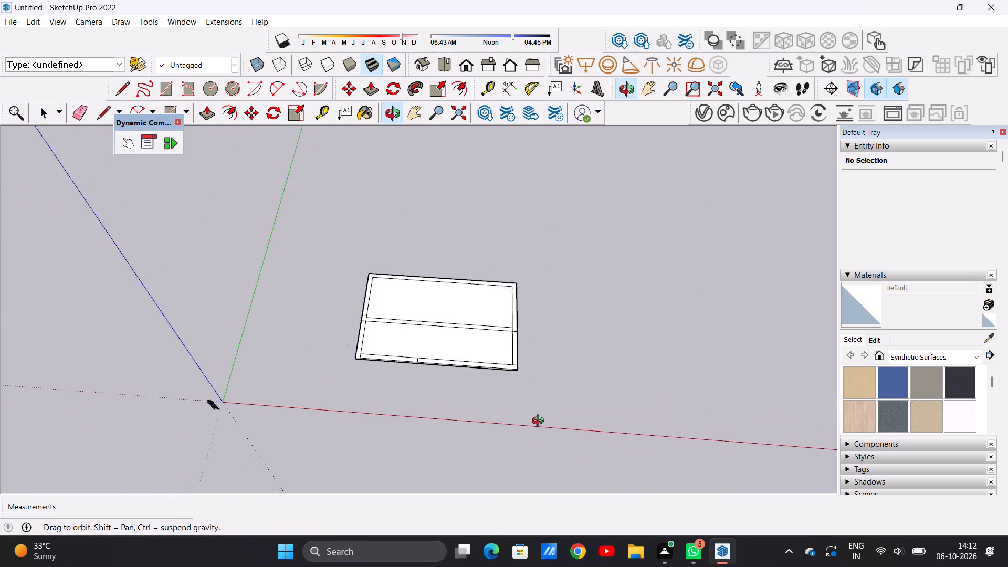
pyautogui.moveTo(540, 422); pyautogui.dragTo(551, 447, button='middle')
pyautogui.scroll(8, 525, 227)
pyautogui.scroll(-4, 486, 299)
pyautogui.moveTo(520, 342); pyautogui.dragTo(509, 304, button='middle')
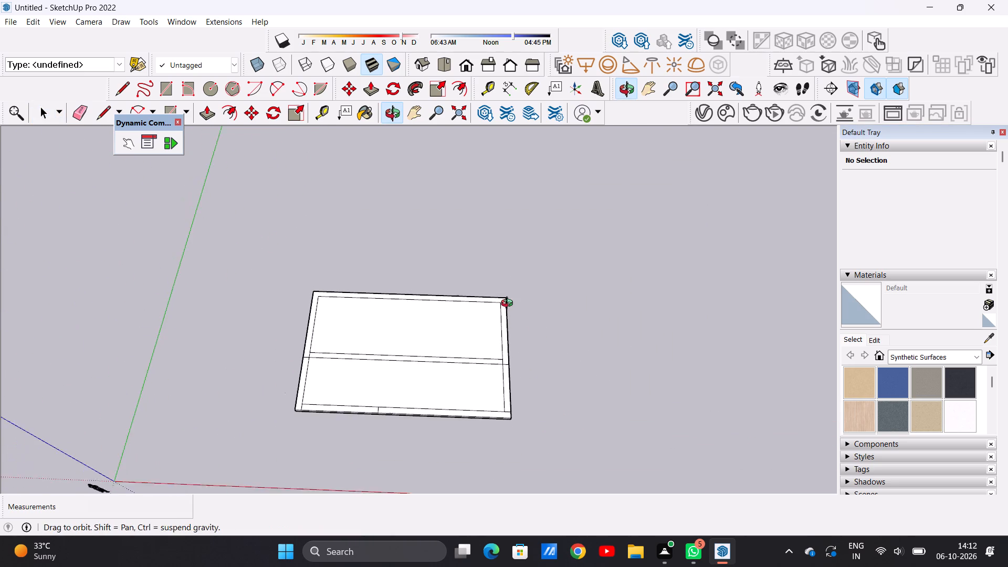
pyautogui.moveTo(509, 304); pyautogui.dragTo(507, 298, button='middle')
pyautogui.scroll(7, 484, 292)
pyautogui.scroll(-5, 477, 297)
pyautogui.scroll(2, 490, 304)
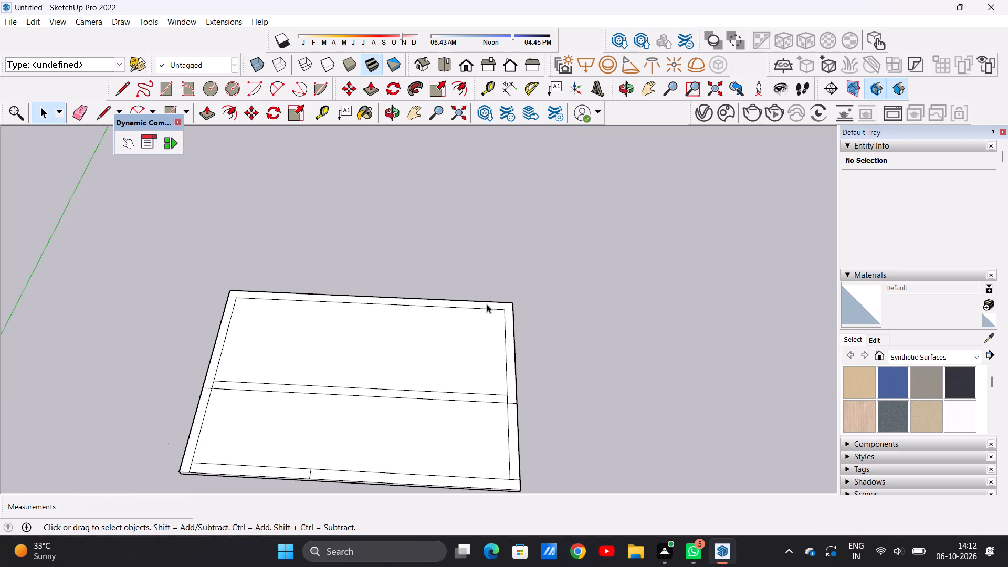
pyautogui.press('p')
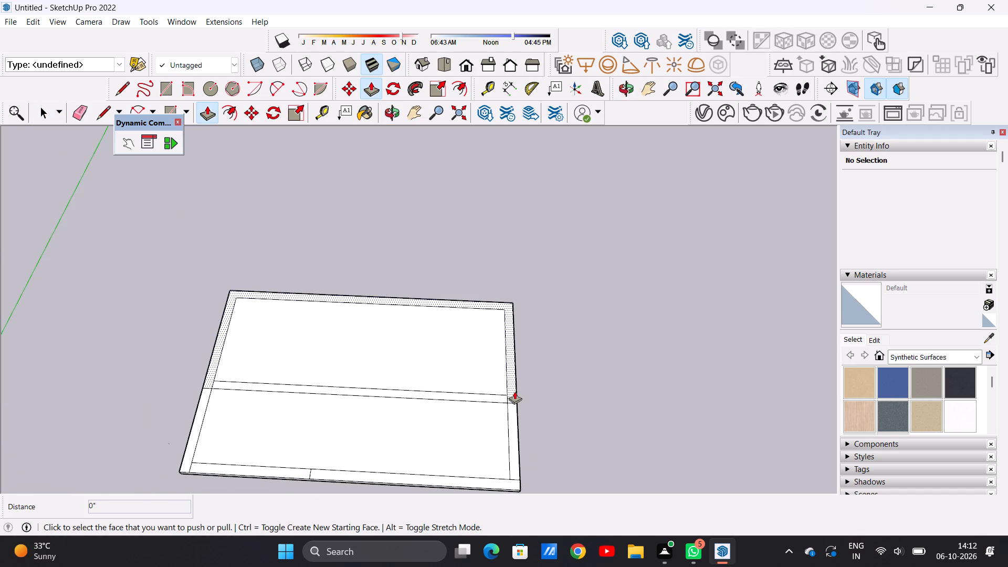
pyautogui.scroll(4, 514, 391)
pyautogui.scroll(-11, 518, 387)
pyautogui.scroll(7, 517, 382)
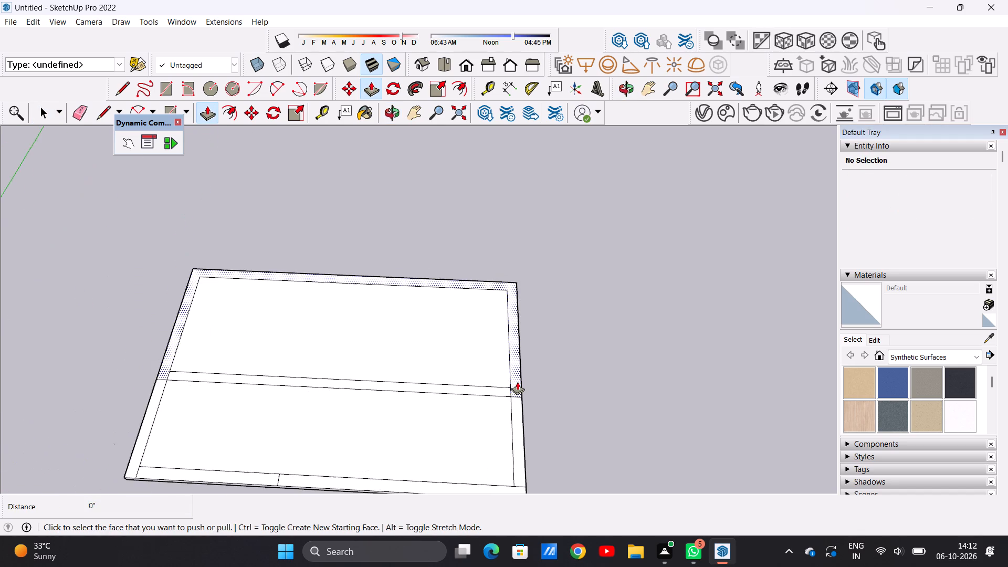
pyautogui.scroll(2, 517, 382)
pyautogui.scroll(-4, 517, 382)
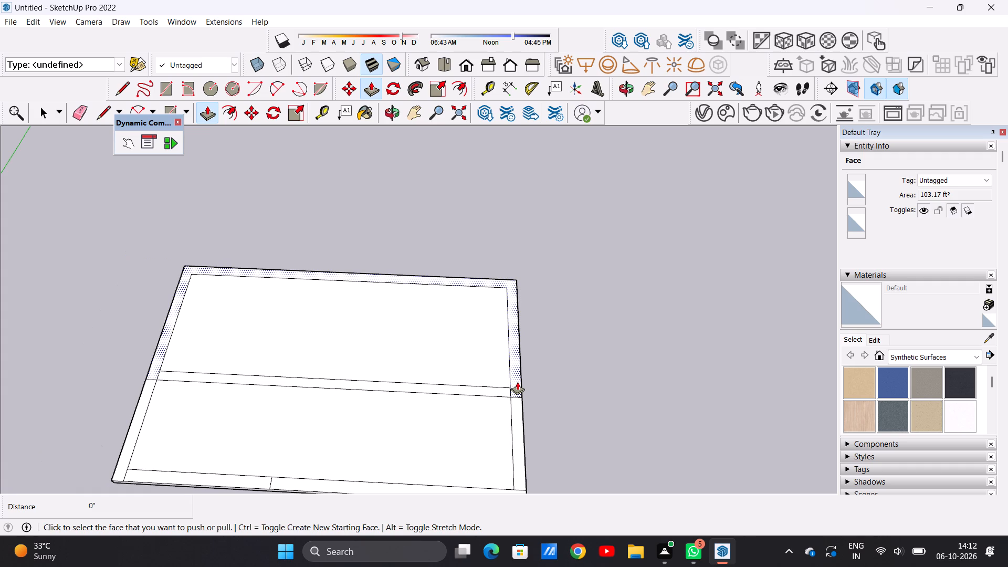
pyautogui.click(517, 382)
pyautogui.scroll(-5, 554, 324)
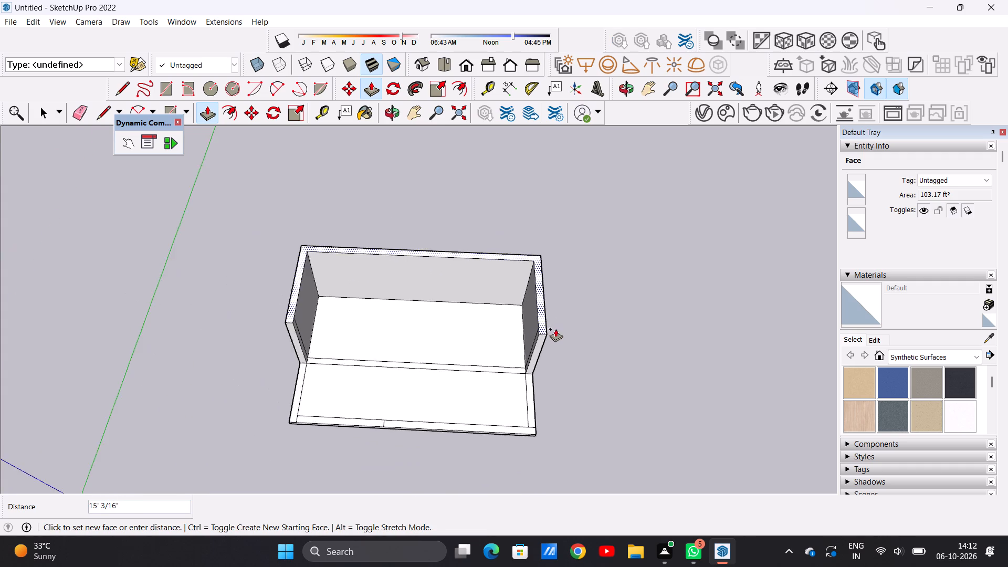
pyautogui.scroll(-4, 555, 329)
pyautogui.moveTo(555, 329); pyautogui.dragTo(555, 259, button='middle')
pyautogui.scroll(8, 552, 279)
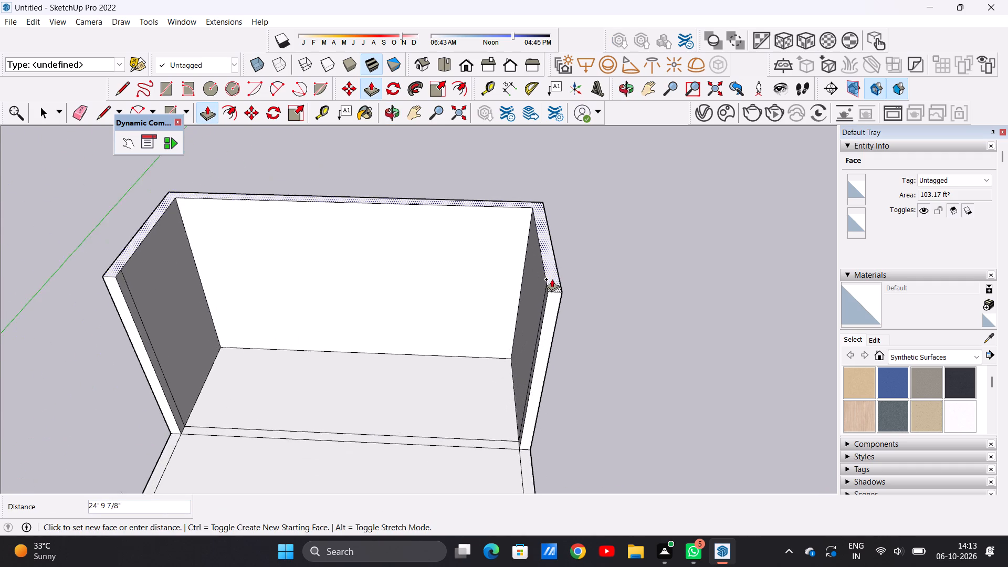
pyautogui.scroll(-2, 552, 279)
pyautogui.moveTo(558, 342); pyautogui.dragTo(576, 250, button='middle')
pyautogui.scroll(-2, 576, 250)
pyautogui.scroll(4, 576, 250)
pyautogui.scroll(-5, 576, 250)
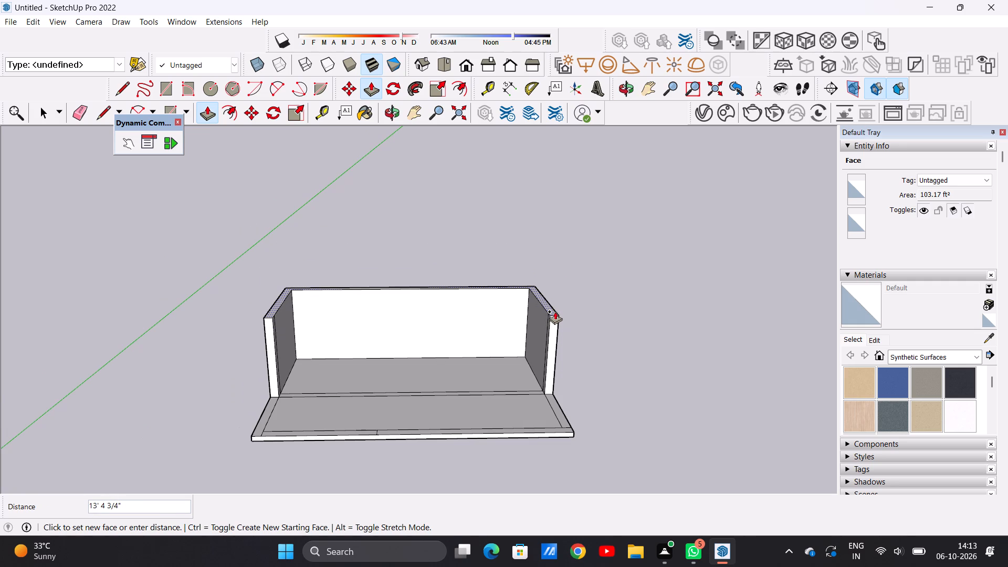
pyautogui.click(555, 311)
pyautogui.press('space')
# Push/Pull the cross strip between the side walls up to the top of those walls to close the front.
pyautogui.scroll(-2, 459, 341)
pyautogui.moveTo(500, 341); pyautogui.dragTo(501, 455, button='middle')
pyautogui.scroll(6, 506, 344)
pyautogui.moveTo(506, 344); pyautogui.dragTo(505, 373, button='middle')
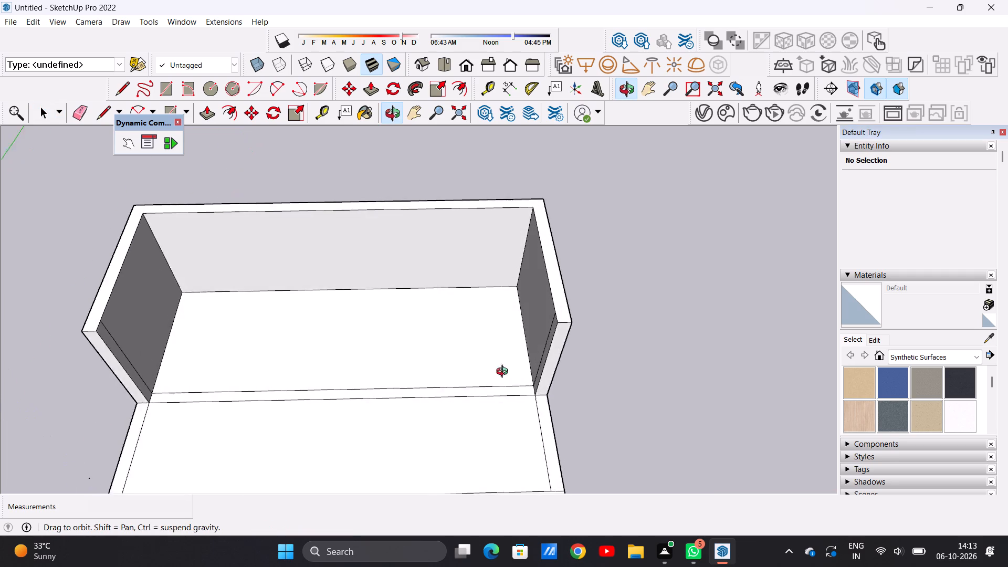
pyautogui.moveTo(505, 373); pyautogui.dragTo(506, 399, button='middle')
pyautogui.scroll(9, 534, 388)
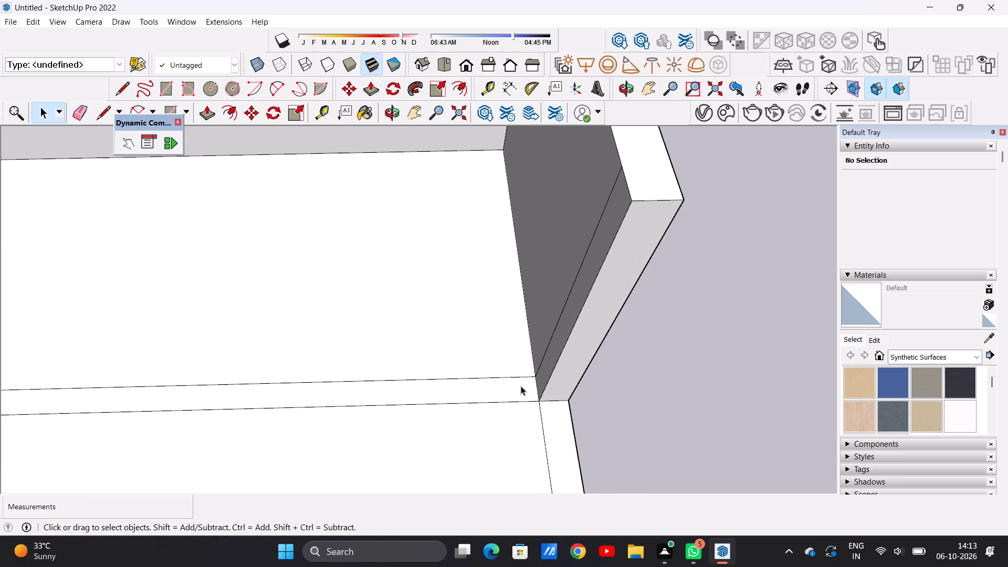
pyautogui.press('p')
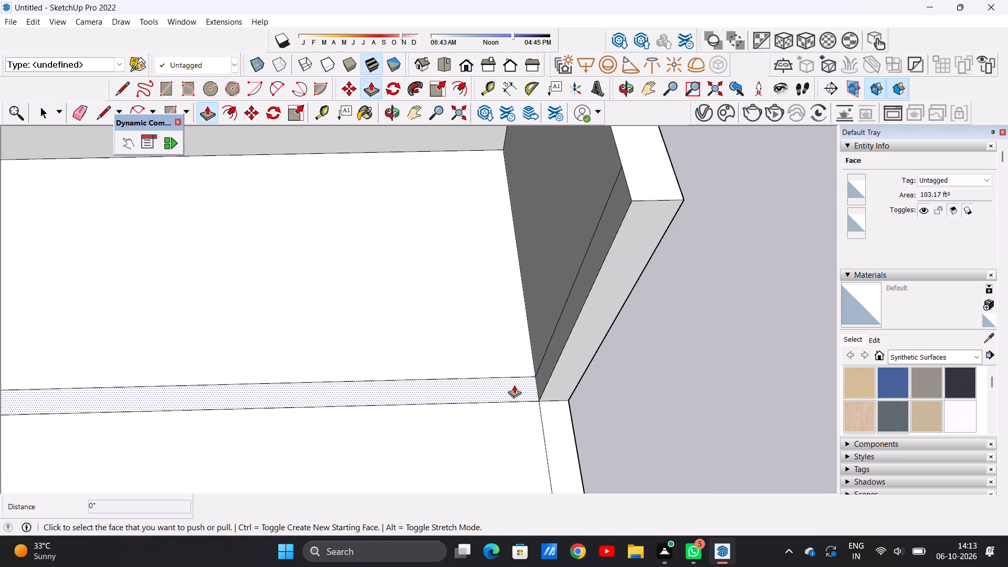
pyautogui.click(514, 385)
pyautogui.scroll(-6, 539, 211)
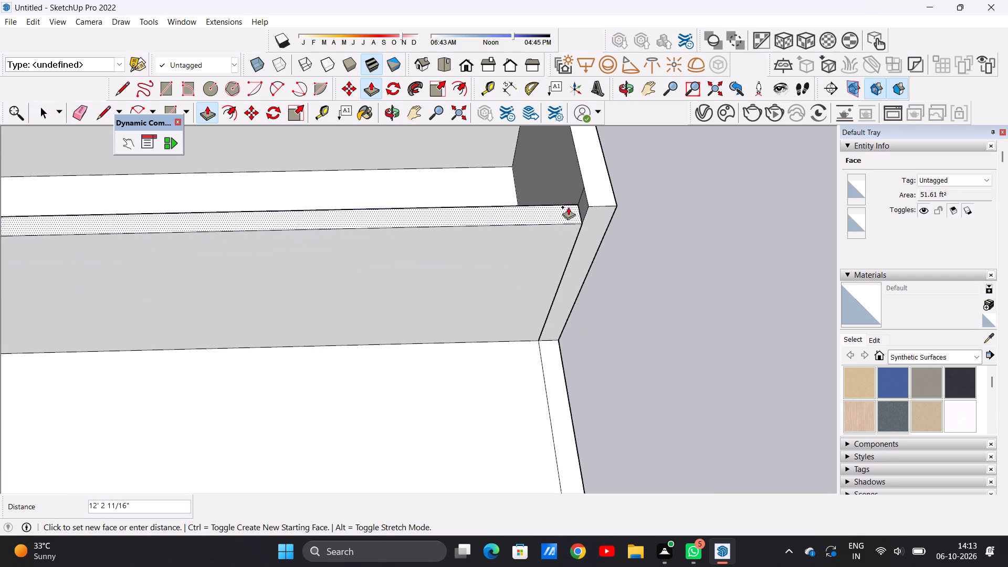
pyautogui.click(593, 205)
pyautogui.press('space')
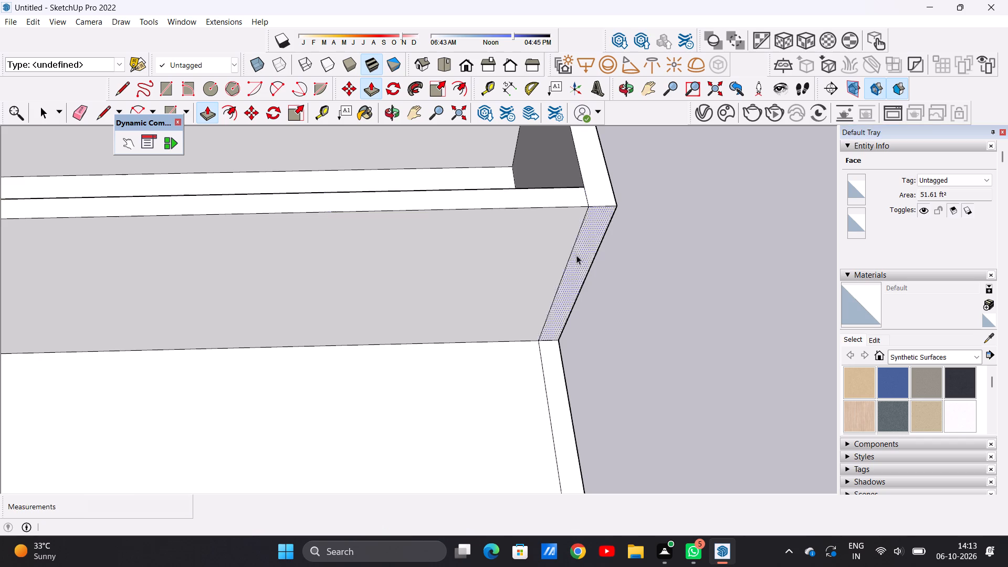
# Examine the raised wall enclosure from the front and from slightly above.
pyautogui.scroll(-13, 547, 317)
pyautogui.moveTo(469, 322); pyautogui.dragTo(469, 187, button='middle')
pyautogui.scroll(5, 433, 264)
pyautogui.moveTo(440, 304); pyautogui.dragTo(439, 259, button='middle')
pyautogui.scroll(1, 398, 304)
pyautogui.moveTo(398, 304); pyautogui.dragTo(408, 321, button='middle')
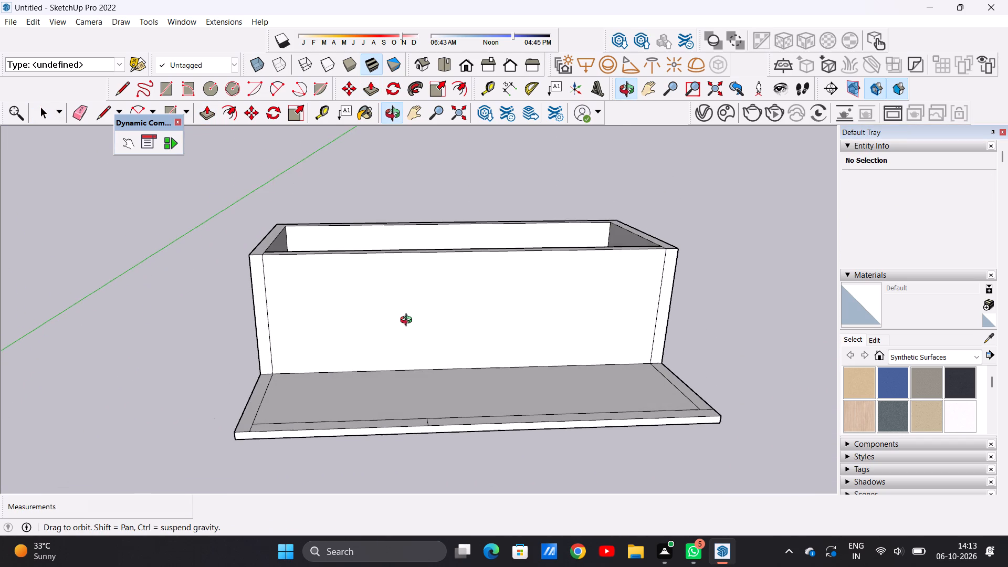
pyautogui.moveTo(408, 321); pyautogui.dragTo(404, 306, button='middle')
pyautogui.click(463, 68)
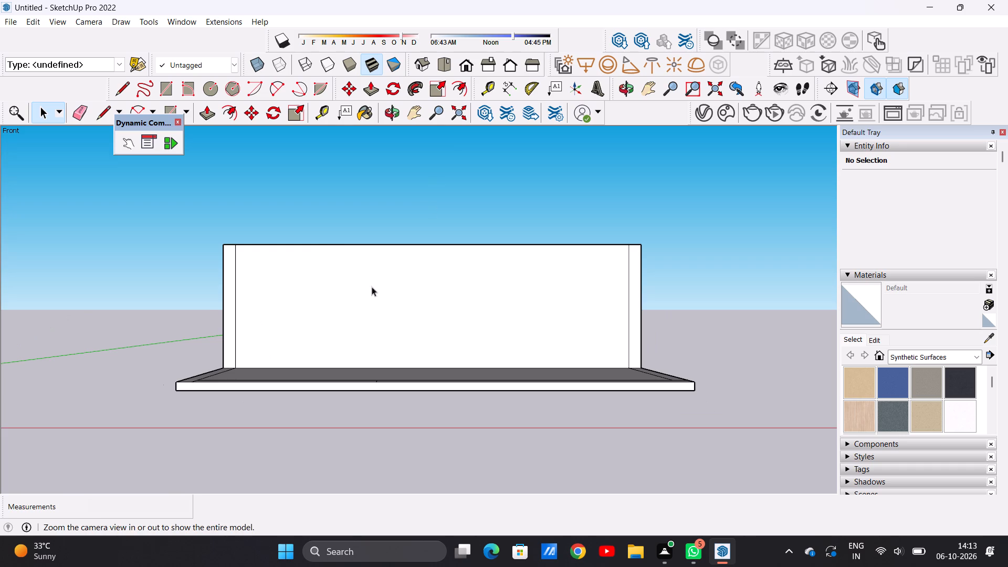
pyautogui.scroll(1, 346, 251)
pyautogui.moveTo(346, 251); pyautogui.dragTo(366, 326, button='middle')
pyautogui.scroll(2, 375, 286)
pyautogui.moveTo(466, 352); pyautogui.dragTo(459, 328, button='middle')
pyautogui.scroll(-1, 335, 298)
pyautogui.scroll(1, 338, 298)
pyautogui.scroll(-3, 343, 298)
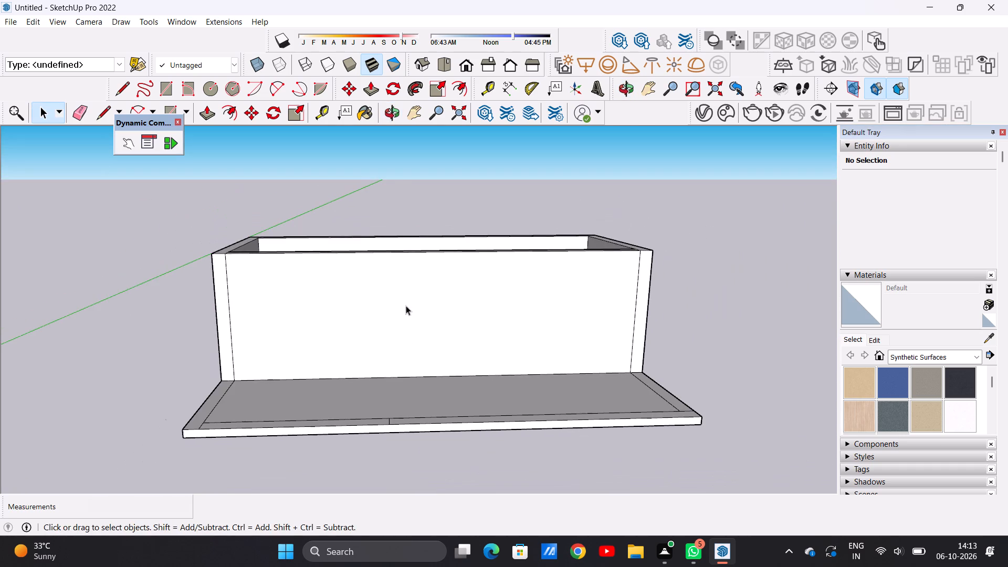
# Draw a window rectangle about 6' 8" wide and 7' 6" high on the front wall, near its left end.
pyautogui.scroll(5, 293, 265)
pyautogui.scroll(-3, 328, 268)
pyautogui.moveTo(357, 299); pyautogui.dragTo(354, 284, button='middle')
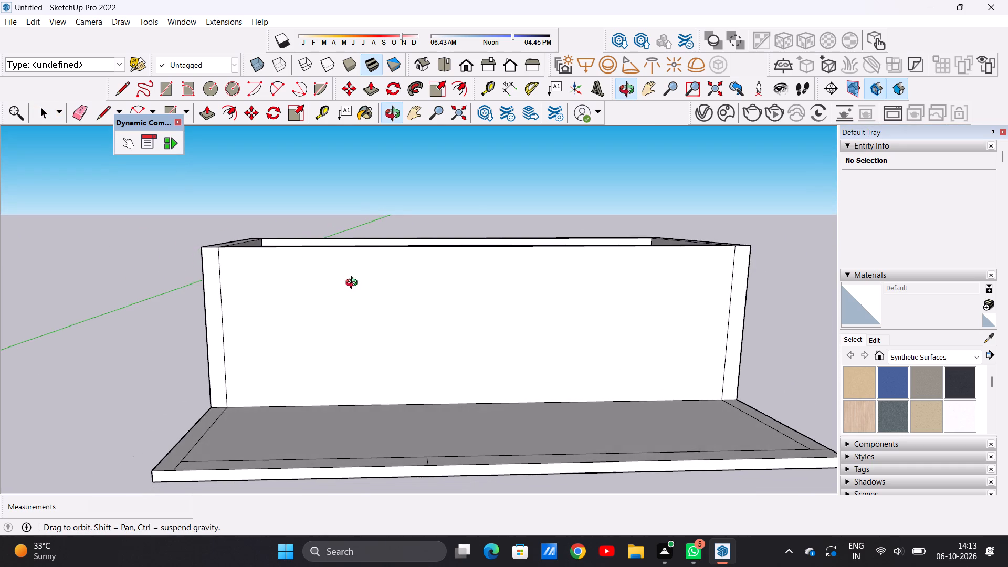
pyautogui.moveTo(354, 284); pyautogui.dragTo(330, 310, button='middle')
pyautogui.moveTo(343, 318); pyautogui.dragTo(358, 306, button='middle')
pyautogui.scroll(1, 364, 287)
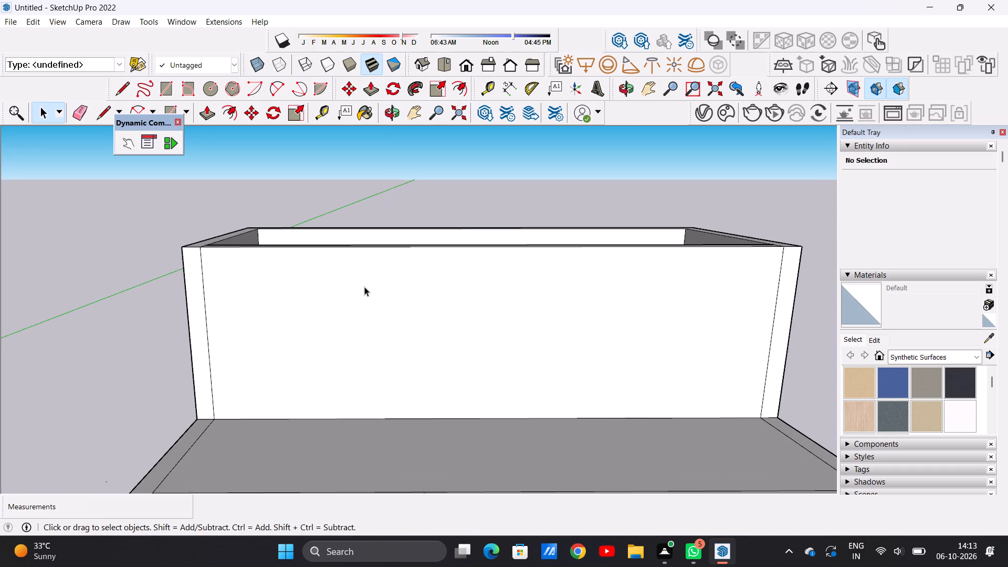
pyautogui.moveTo(362, 301); pyautogui.dragTo(370, 286, button='middle')
pyautogui.scroll(2, 367, 275)
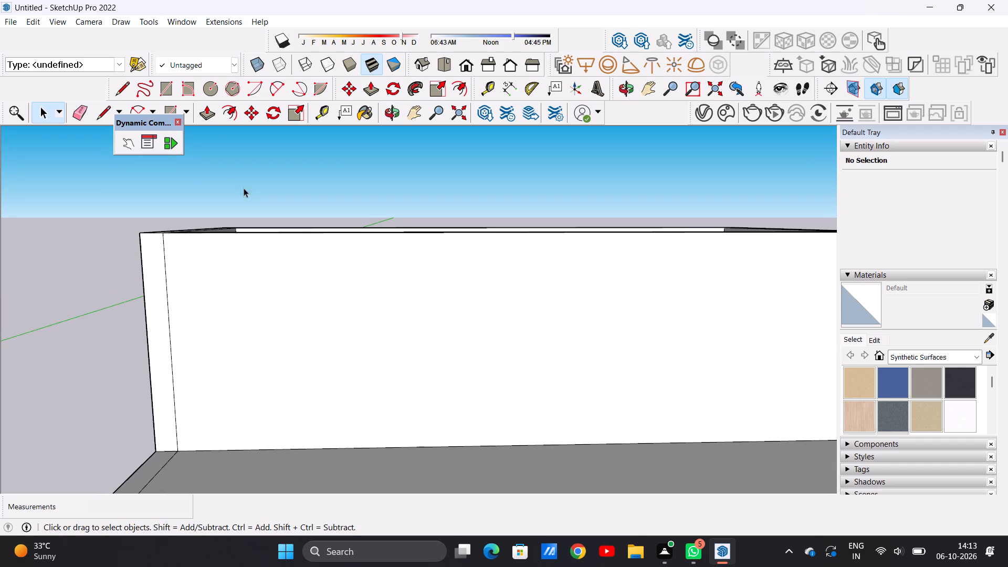
pyautogui.click(169, 91)
pyautogui.scroll(-5, 369, 403)
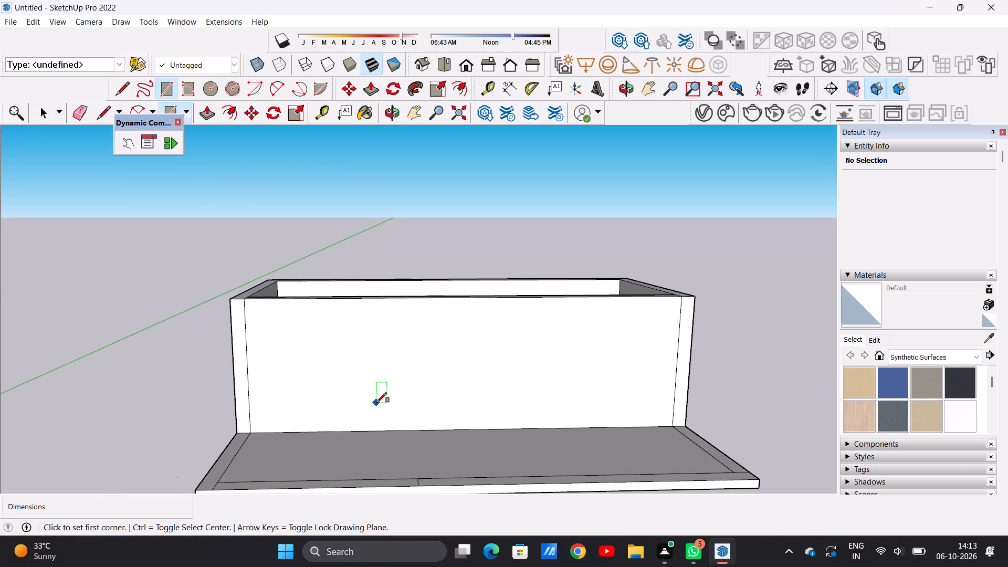
pyautogui.scroll(3, 374, 408)
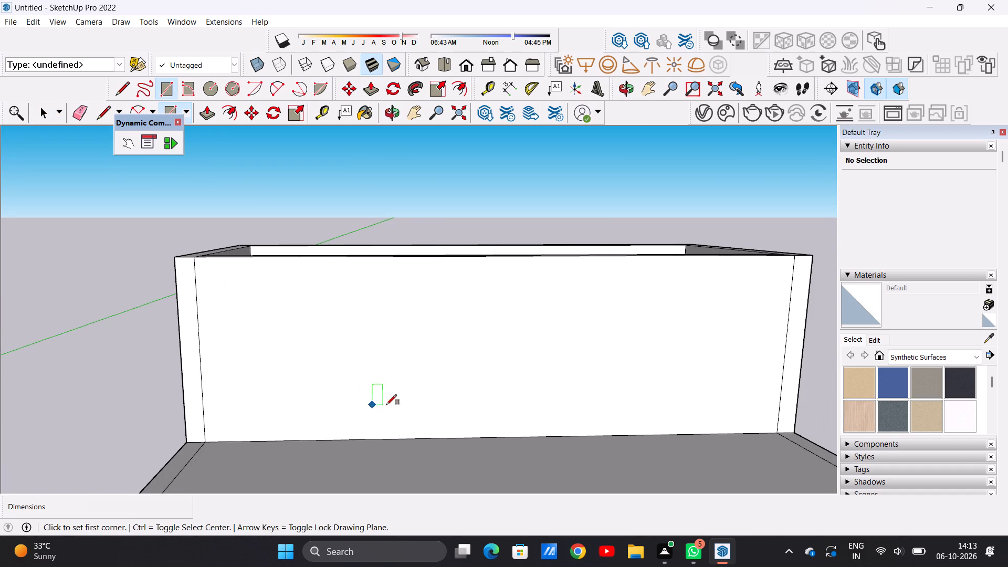
pyautogui.click(232, 289)
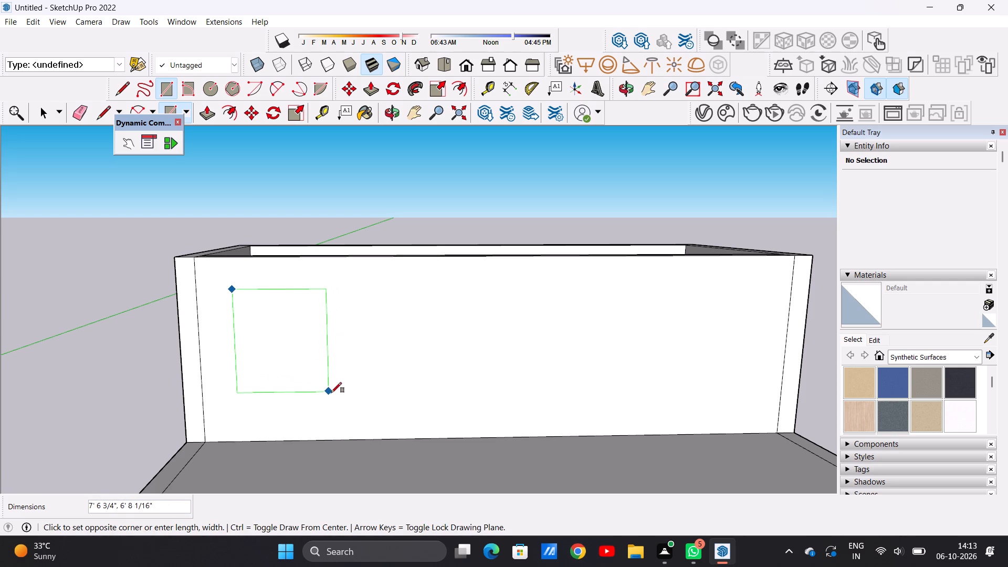
pyautogui.click(325, 389)
pyautogui.press('space')
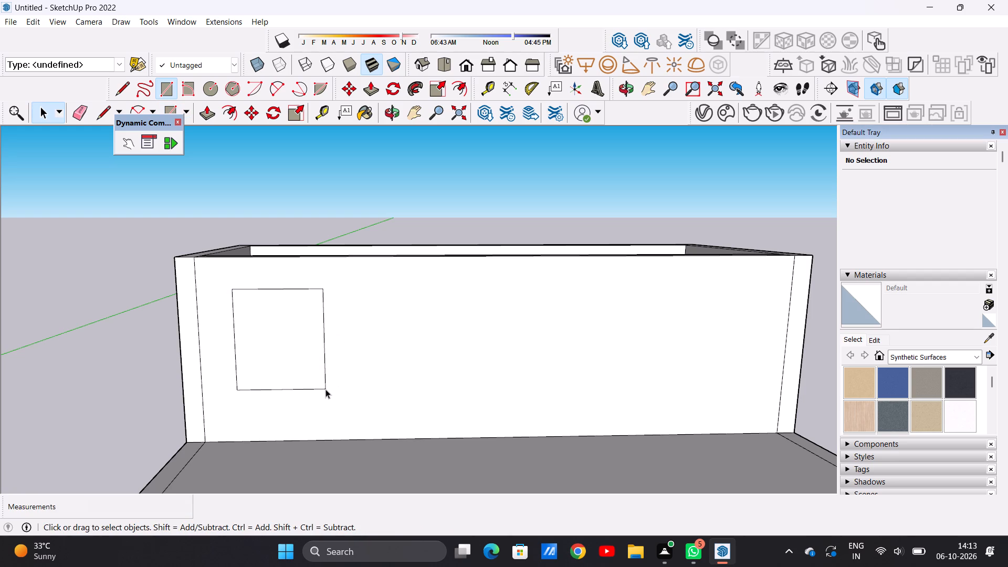
# Draw a door rectangle about 6' 7" wide and 11' 9" high on the front wall, rising from the floor line beside the window.
pyautogui.press('r')
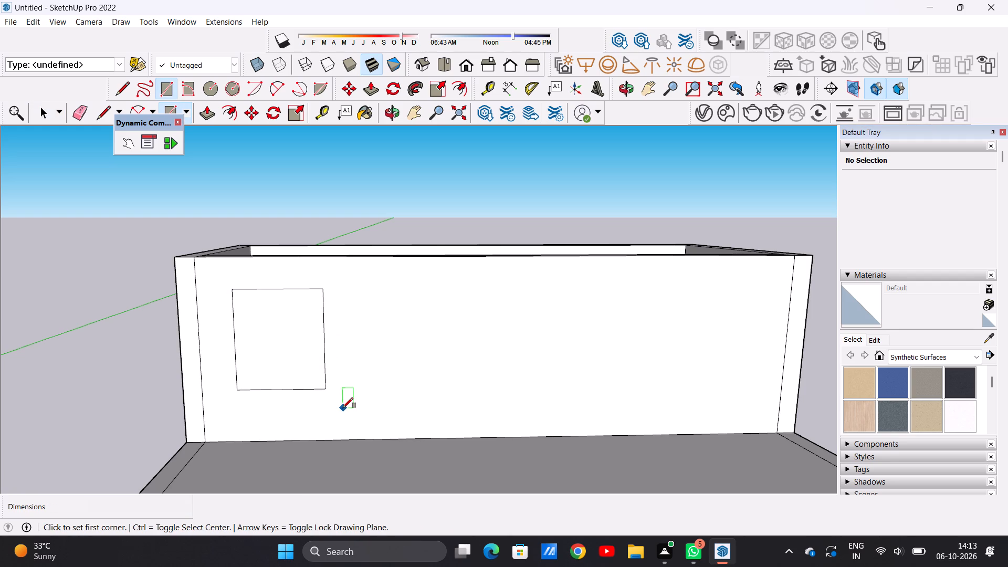
pyautogui.click(375, 438)
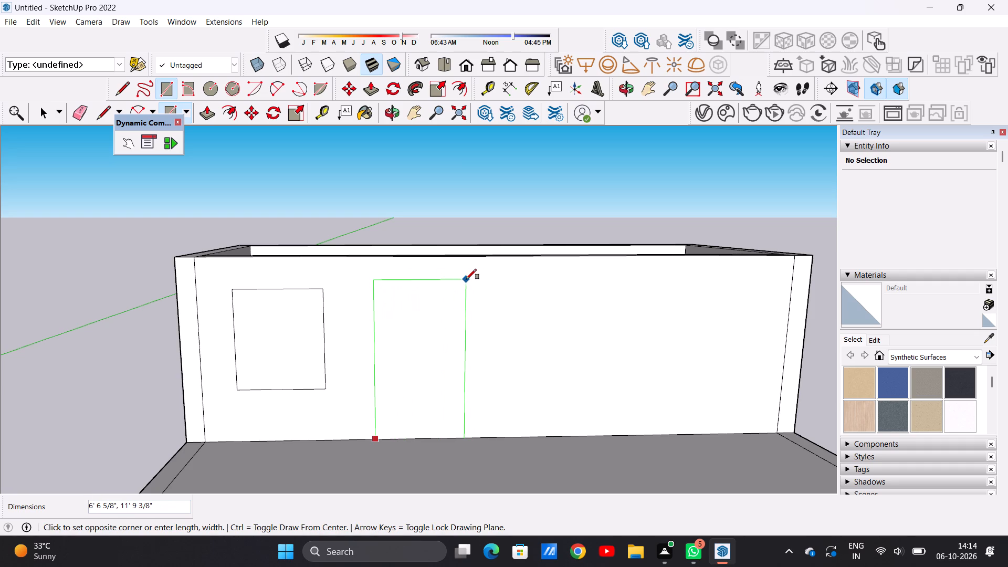
pyautogui.click(466, 279)
pyautogui.press('space')
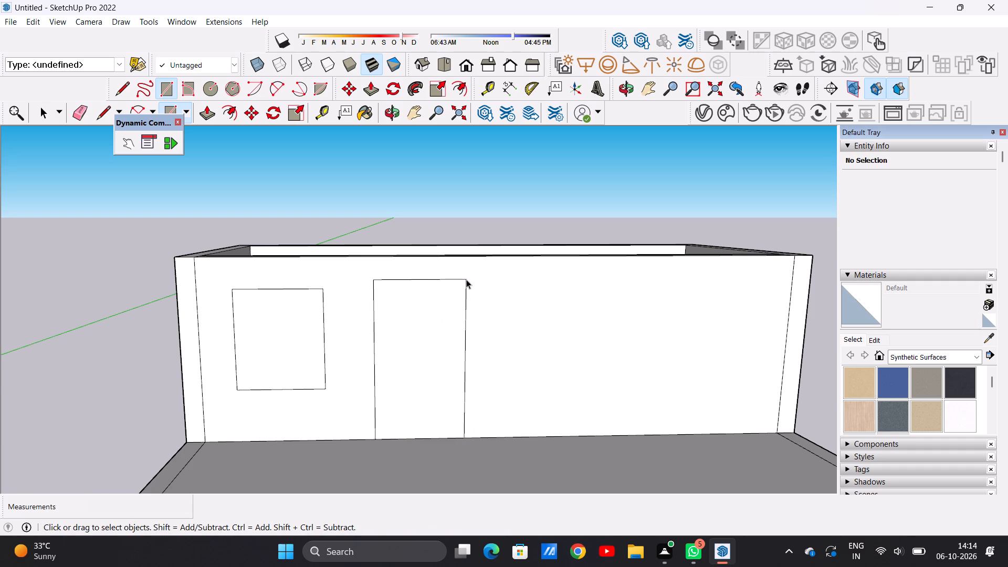
# Examine the window and door outlines on the front wall from the front and from above.
pyautogui.scroll(-4, 429, 348)
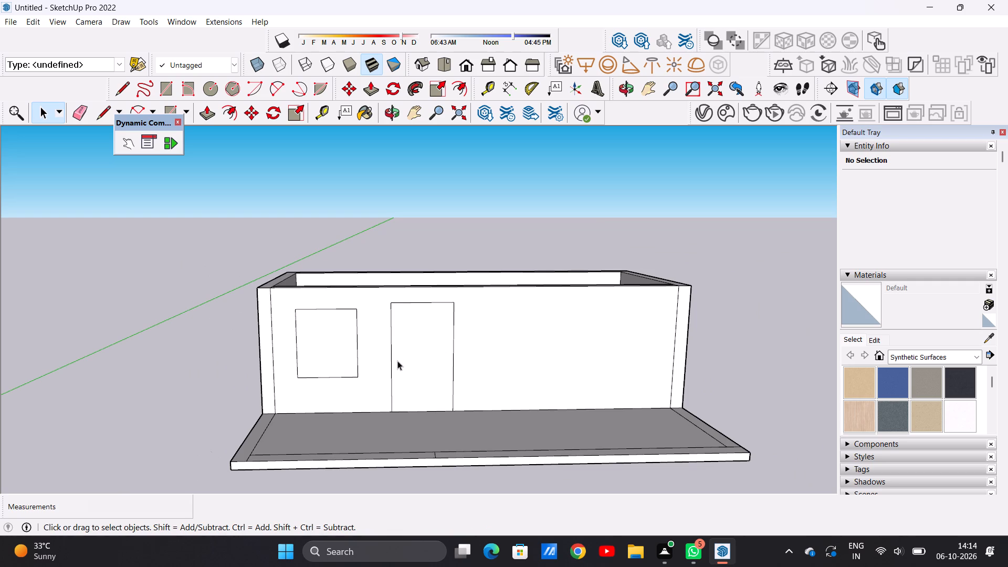
pyautogui.scroll(-1, 391, 365)
pyautogui.scroll(3, 479, 365)
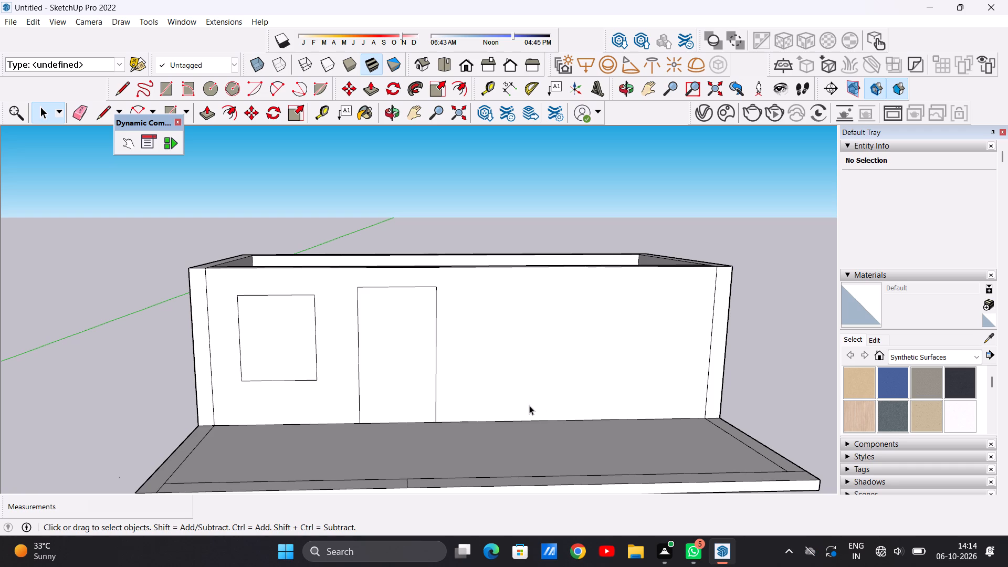
pyautogui.scroll(-6, 511, 321)
pyautogui.scroll(-13, 417, 341)
pyautogui.scroll(6, 429, 327)
pyautogui.moveTo(429, 330); pyautogui.dragTo(406, 349, button='middle')
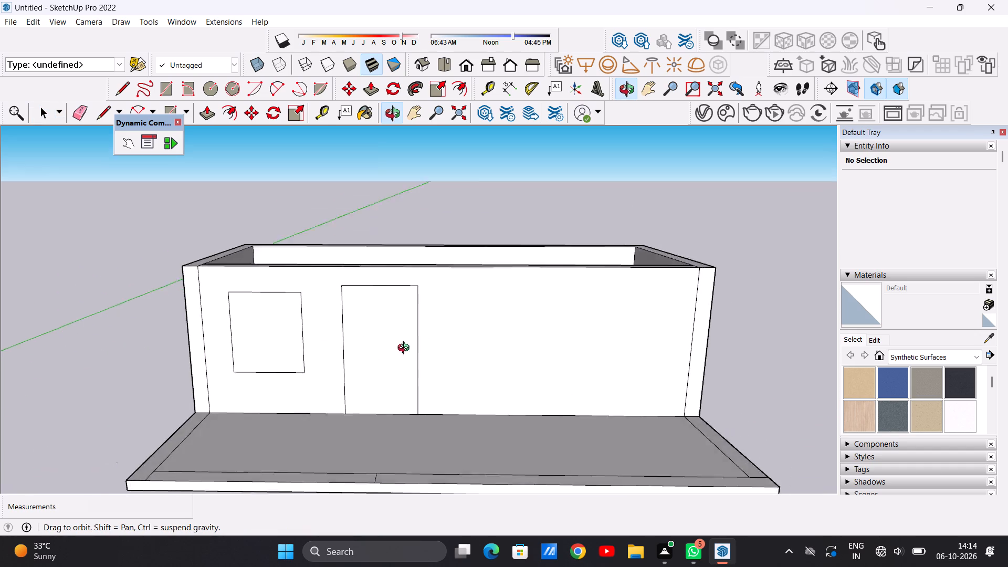
pyautogui.moveTo(406, 349); pyautogui.dragTo(405, 387, button='middle')
pyautogui.scroll(-5, 409, 323)
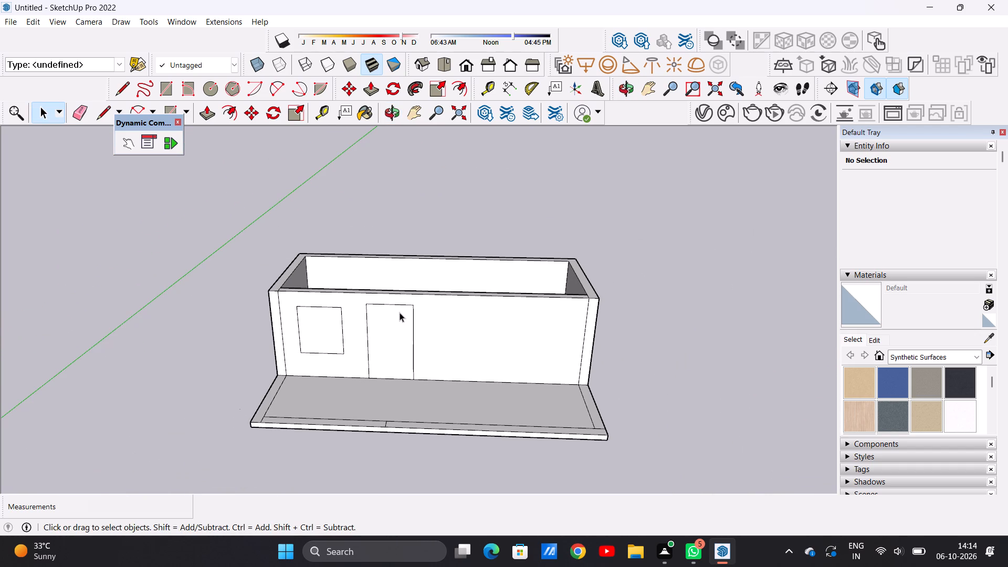
# Move the window outline along the front wall a short distance toward the wall's left corner.
pyautogui.moveTo(372, 336); pyautogui.dragTo(434, 310, button='middle')
pyautogui.scroll(4, 375, 328)
pyautogui.doubleClick(311, 328)
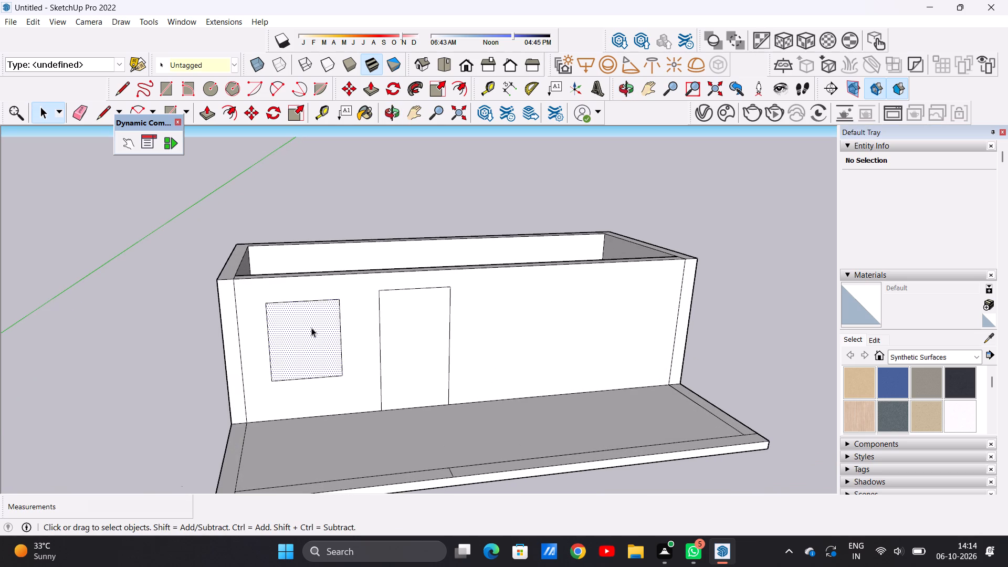
pyautogui.press('m')
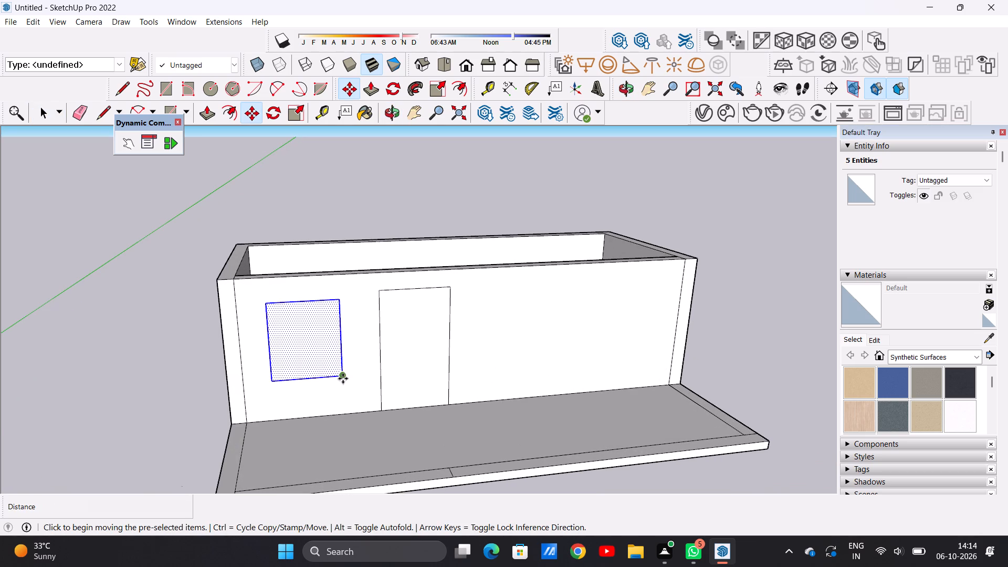
pyautogui.click(343, 379)
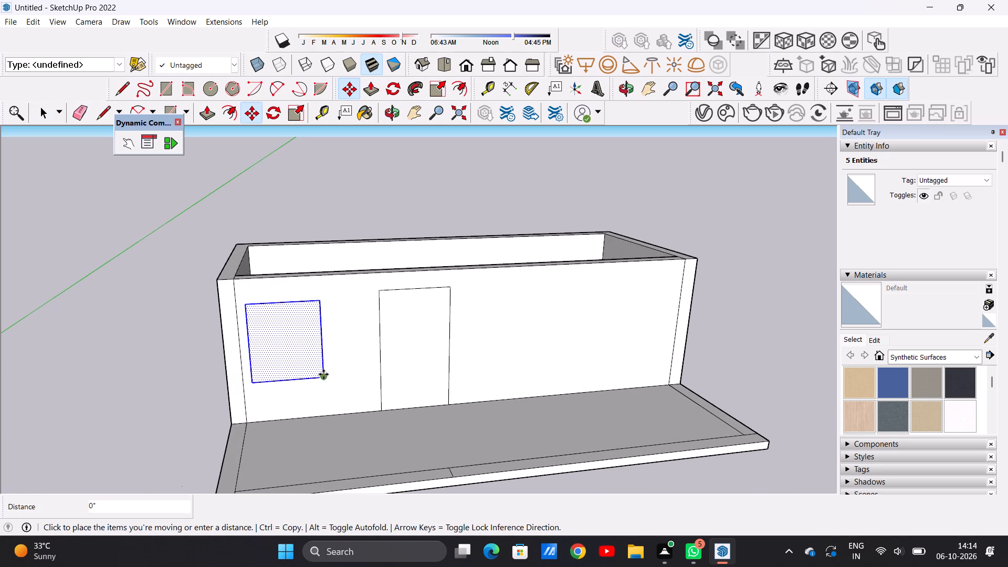
pyautogui.click(323, 374)
pyautogui.press('space')
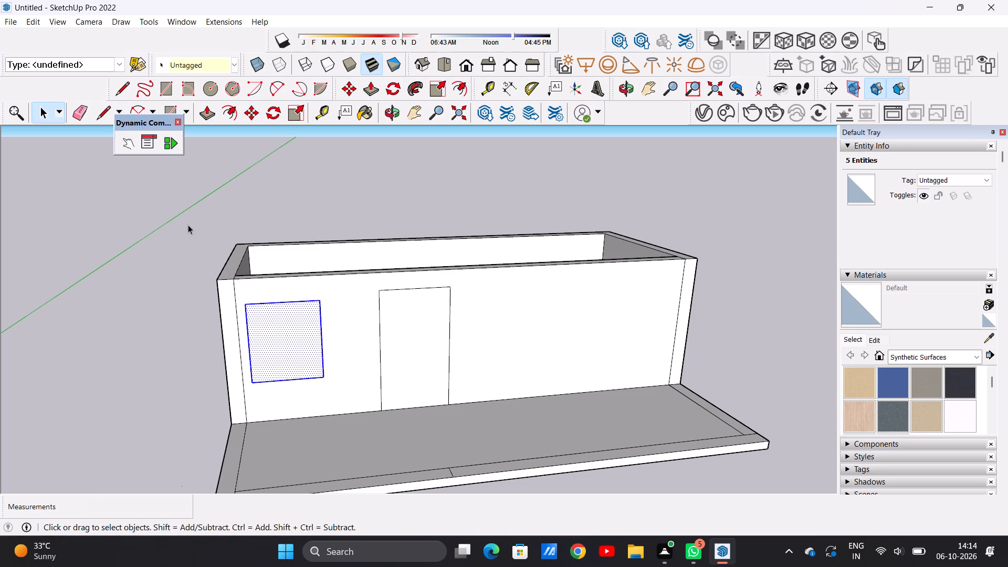
pyautogui.click(188, 225)
# Move the door outline along the base of the front wall closer to the window.
pyautogui.doubleClick(428, 357)
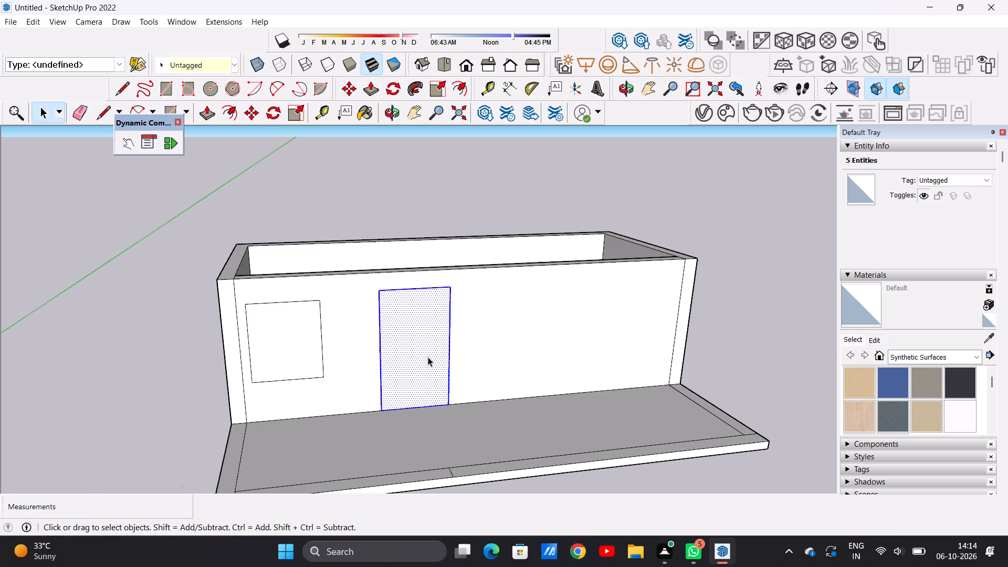
pyautogui.press('m')
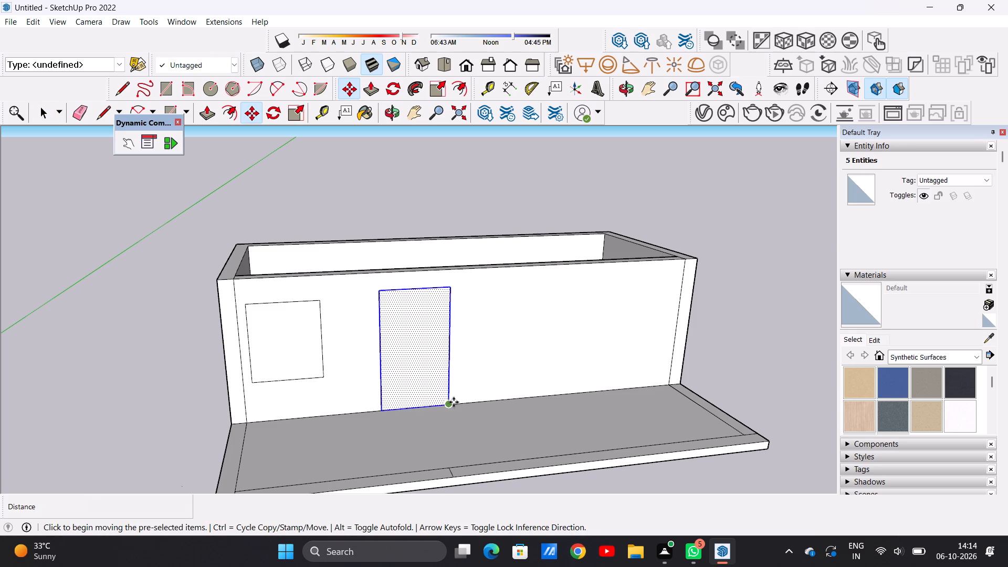
pyautogui.click(454, 402)
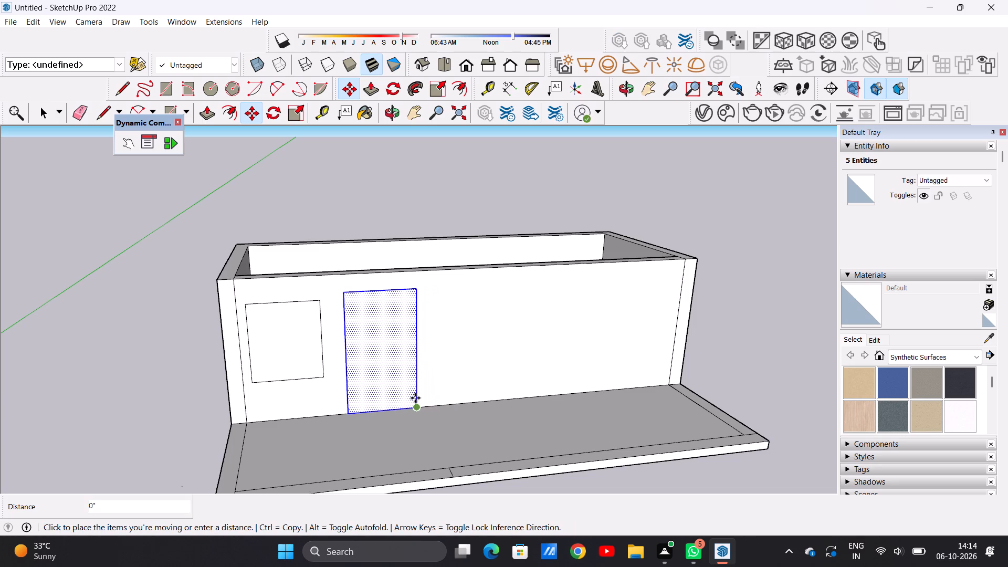
pyautogui.click(412, 397)
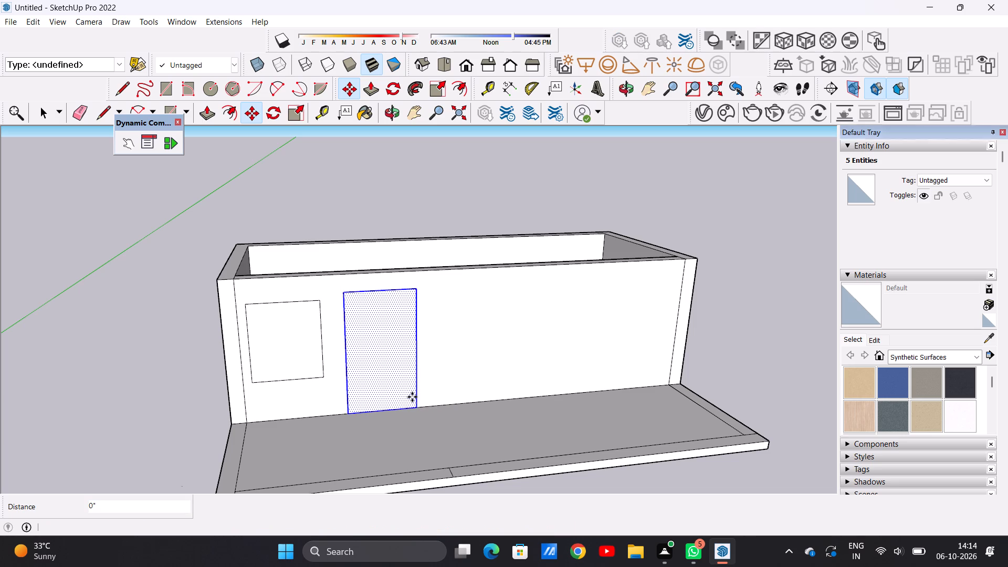
pyautogui.press('space')
pyautogui.click(523, 175)
# Offset the door outline inward to create the door's frame border.
pyautogui.scroll(-5, 263, 339)
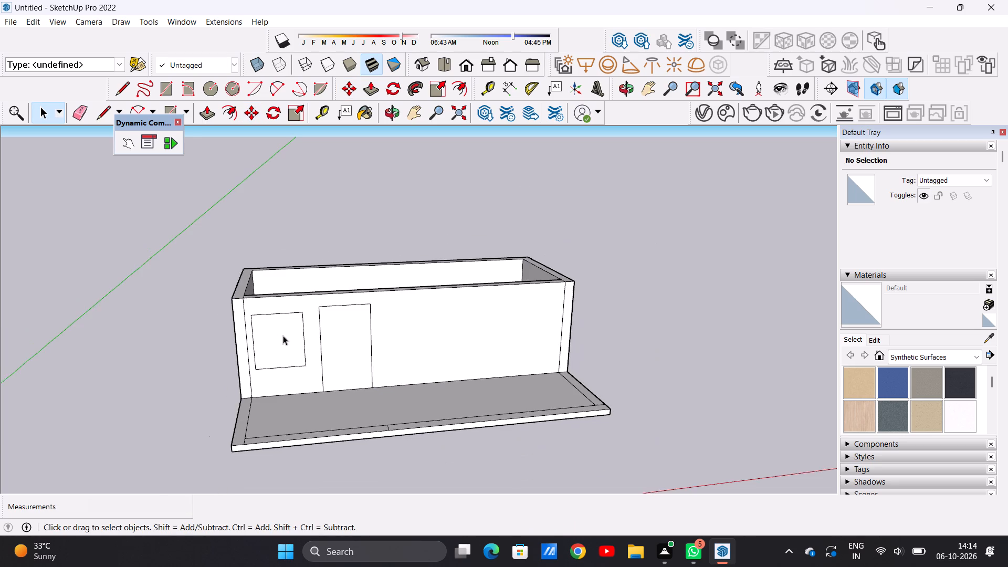
pyautogui.scroll(-5, 283, 335)
pyautogui.moveTo(366, 359); pyautogui.dragTo(298, 351, button='middle')
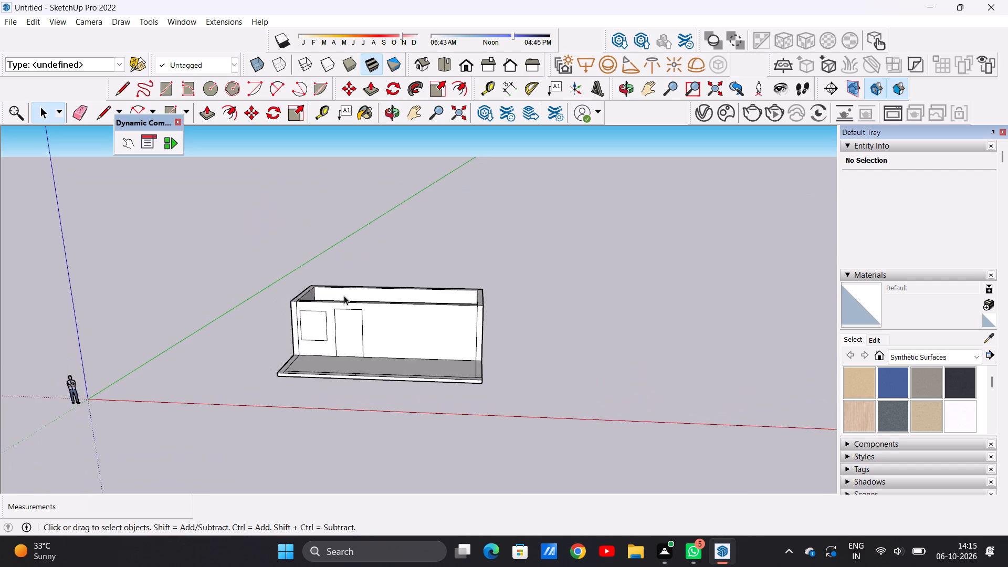
pyautogui.scroll(6, 344, 296)
pyautogui.moveTo(346, 357); pyautogui.dragTo(352, 347, button='middle')
pyautogui.scroll(3, 375, 327)
pyautogui.moveTo(352, 367); pyautogui.dragTo(371, 353, button='middle')
pyautogui.scroll(1, 377, 346)
pyautogui.write('OF')
pyautogui.click(348, 326)
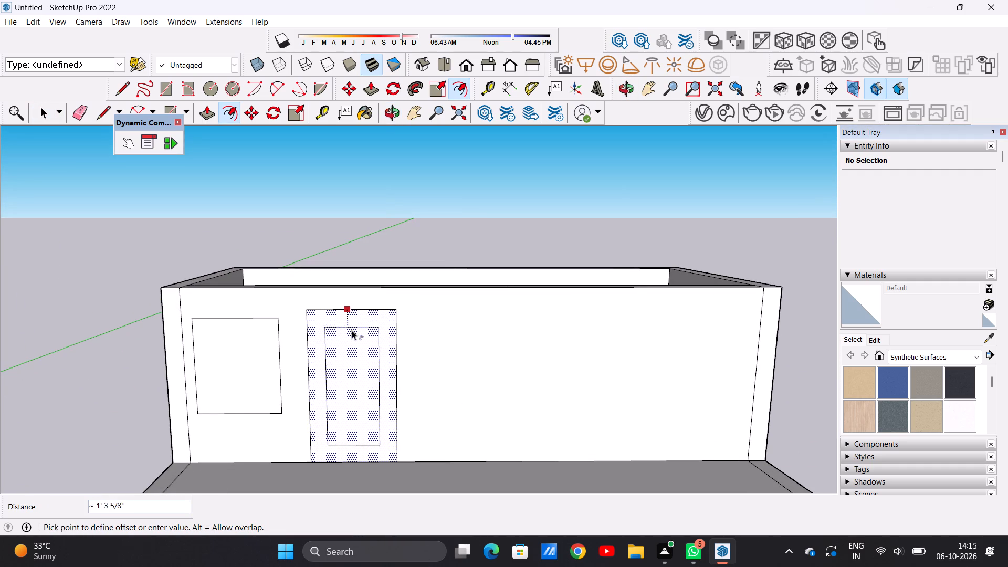
pyautogui.click(351, 322)
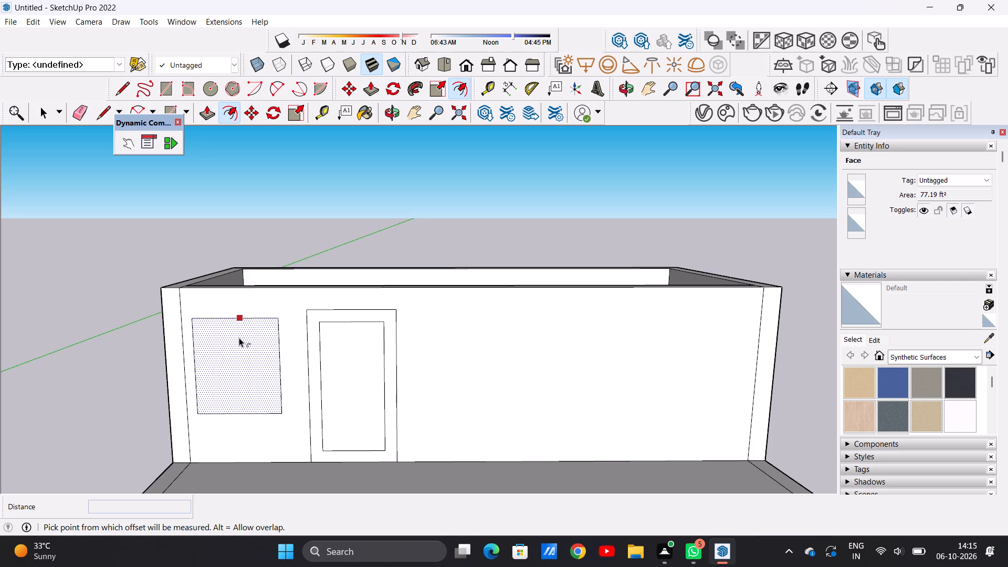
# Offset the window outline inward about 6" to create the window's frame border.
pyautogui.click(239, 338)
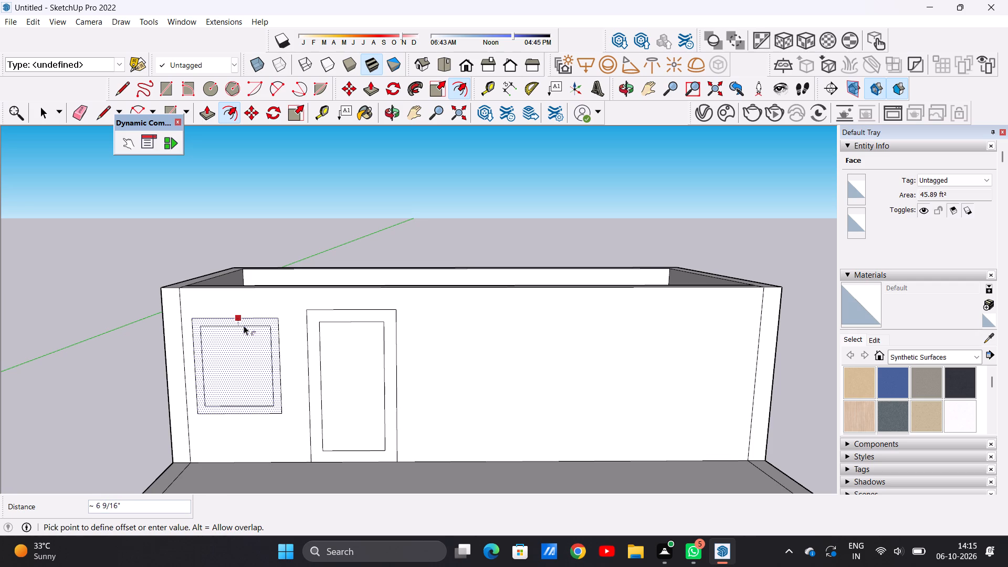
pyautogui.click(245, 325)
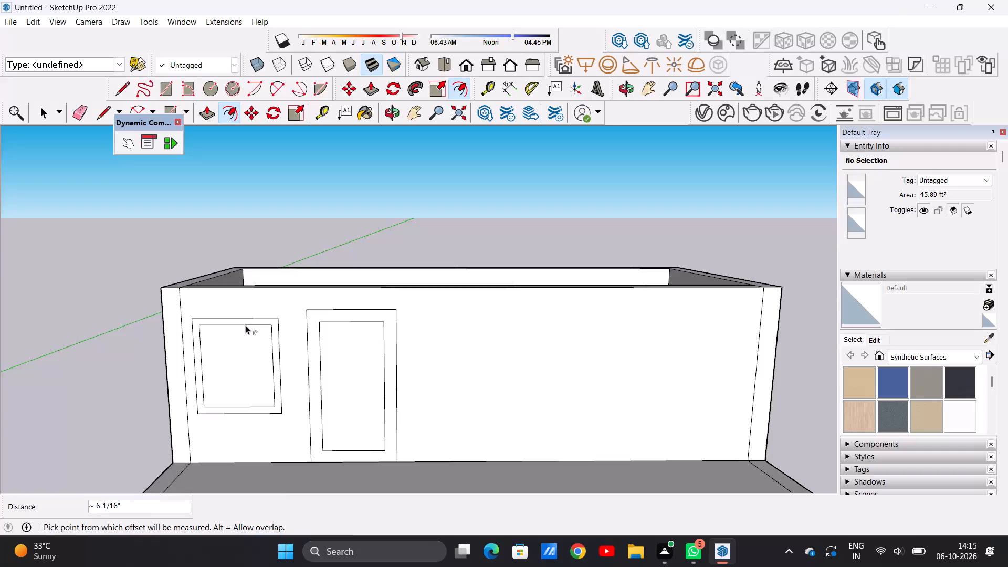
pyautogui.press('space')
# Draw two closely spaced vertical lines, each about 6' 3" long, across the window's inner rectangle to form a central mullion.
pyautogui.scroll(-8, 400, 352)
pyautogui.scroll(8, 318, 347)
pyautogui.moveTo(316, 347); pyautogui.dragTo(325, 353, button='middle')
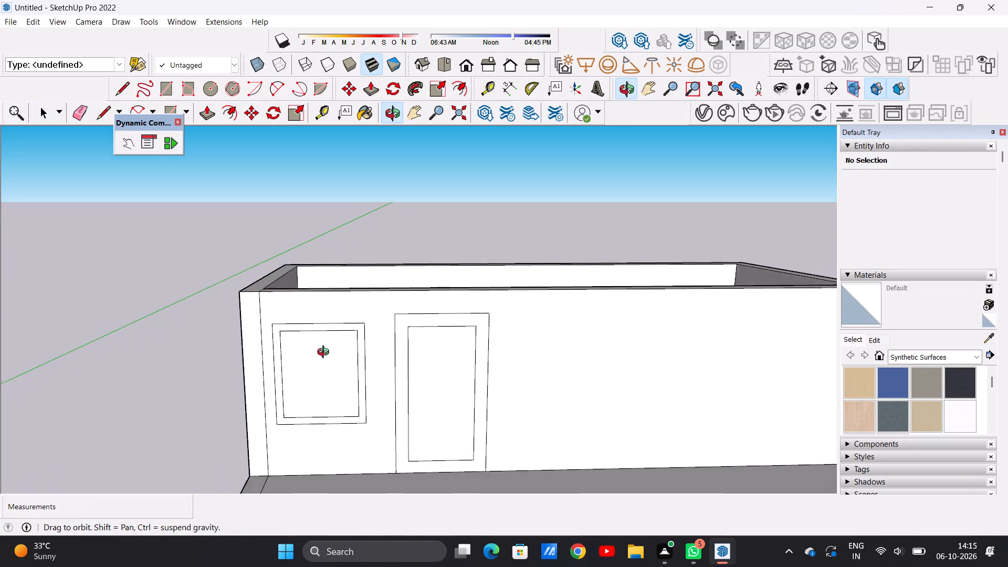
pyautogui.moveTo(325, 353); pyautogui.dragTo(330, 353, button='middle')
pyautogui.scroll(3, 332, 353)
pyautogui.press('l')
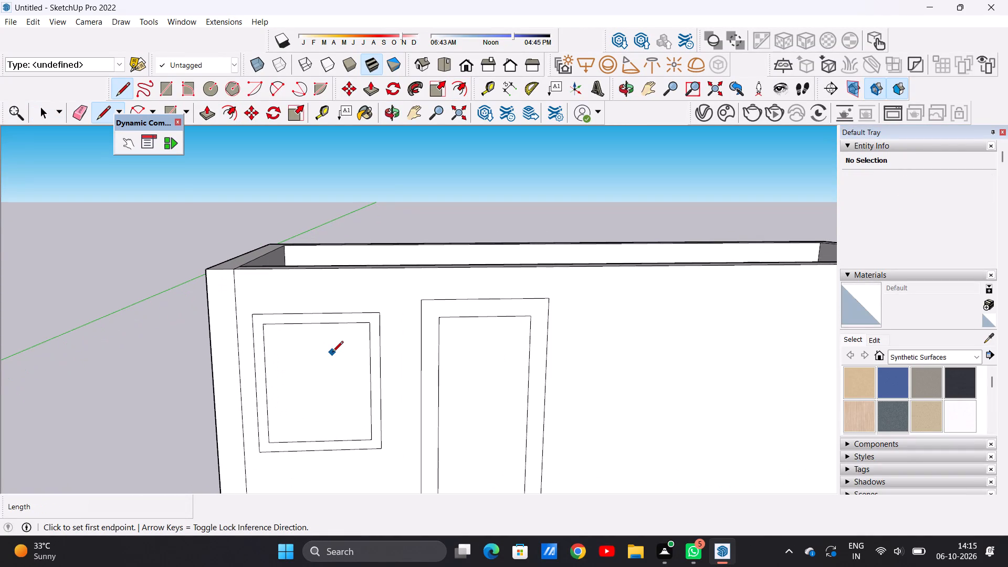
pyautogui.click(309, 324)
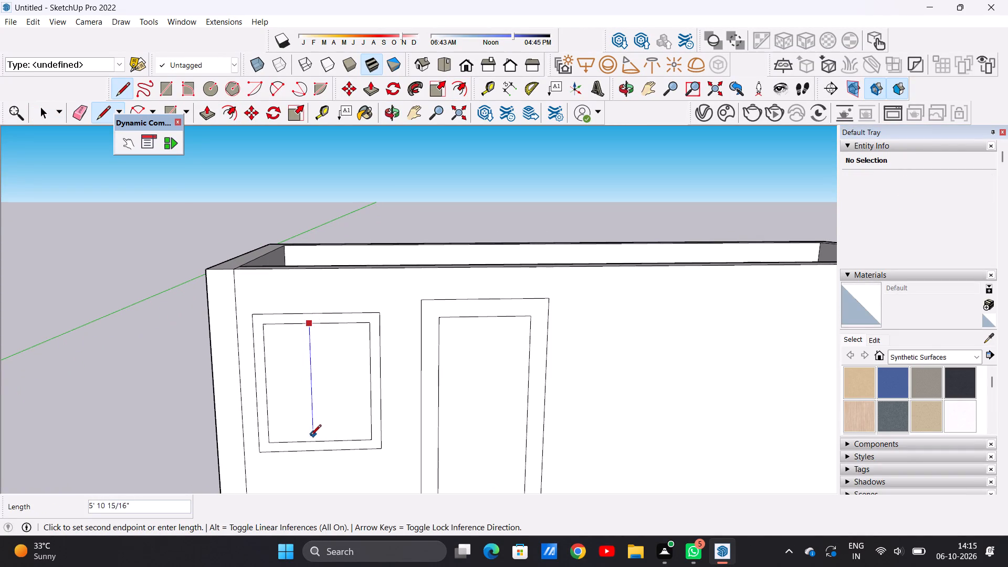
pyautogui.click(311, 442)
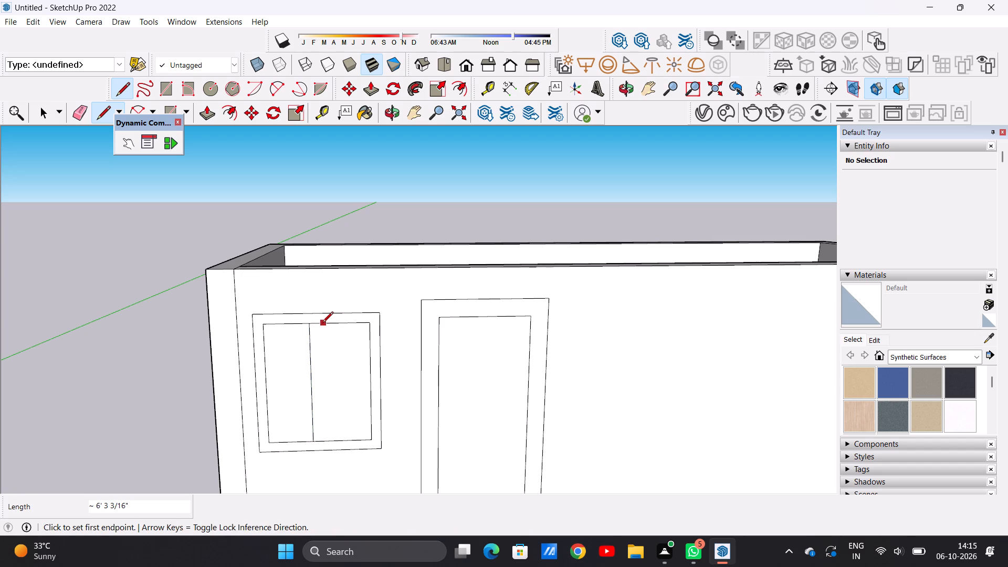
pyautogui.click(321, 327)
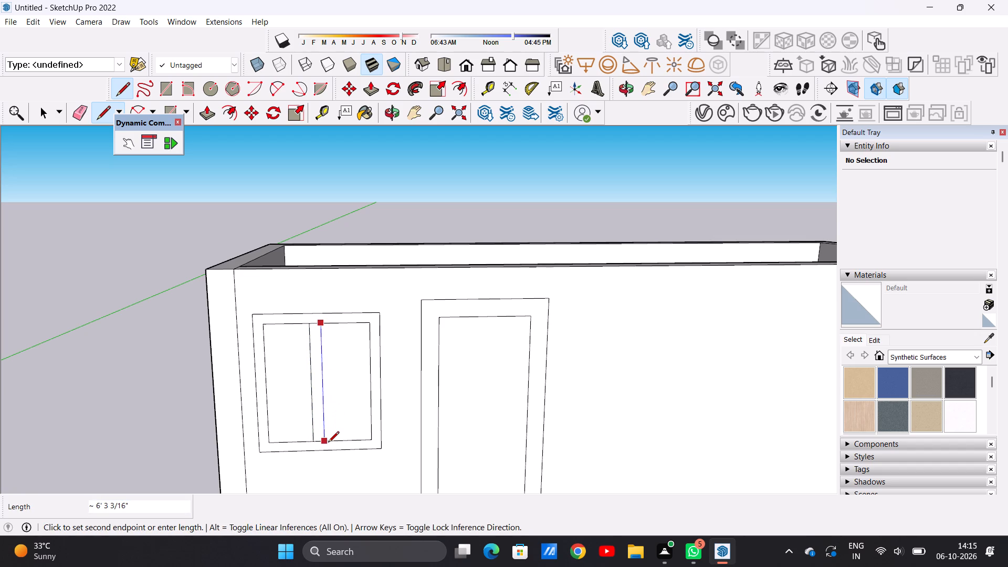
pyautogui.click(328, 443)
pyautogui.press('space')
# Draw a narrow upright rectangle for the handle on the door's inner panel, near its left edge at mid-height.
pyautogui.scroll(-10, 323, 340)
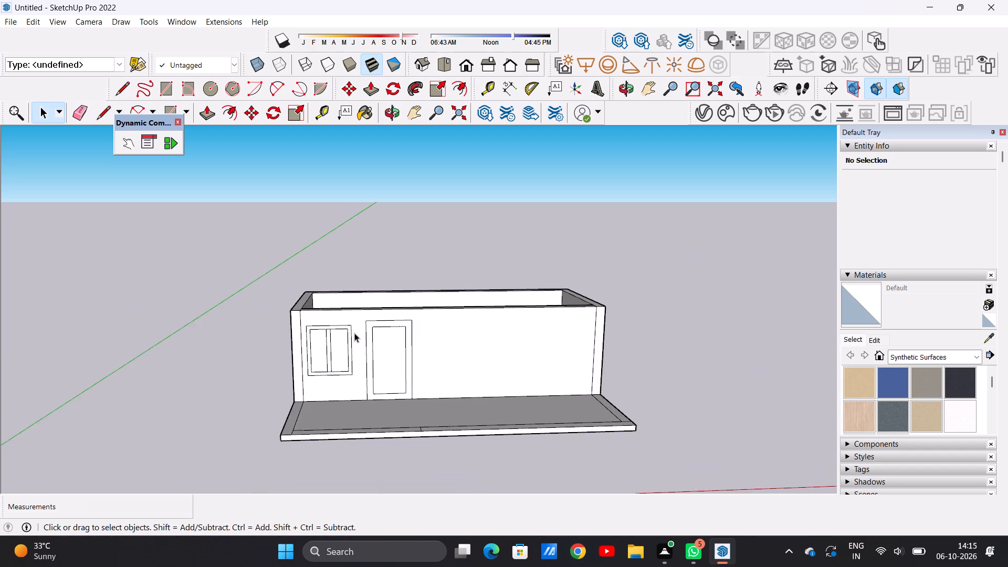
pyautogui.scroll(-4, 354, 333)
pyautogui.scroll(5, 436, 341)
pyautogui.scroll(-5, 427, 341)
pyautogui.moveTo(391, 370); pyautogui.dragTo(391, 359, button='middle')
pyautogui.scroll(7, 392, 341)
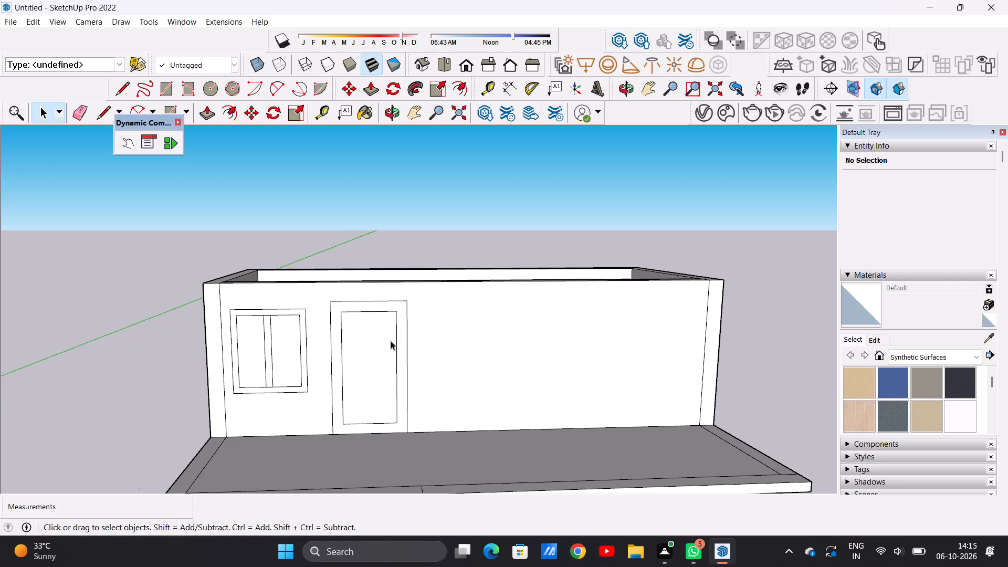
pyautogui.press('r')
pyautogui.scroll(7, 349, 374)
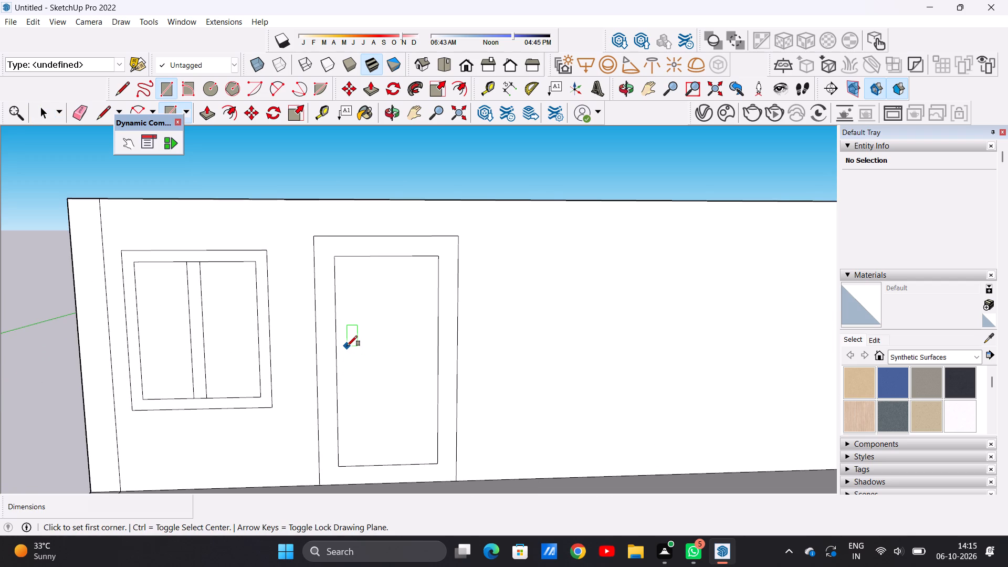
pyautogui.click(345, 346)
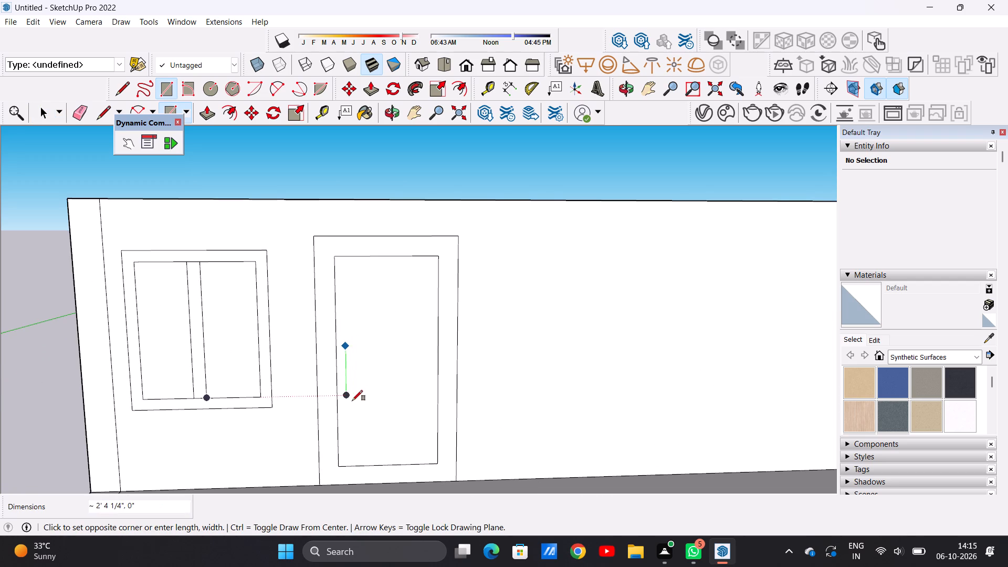
pyautogui.click(354, 401)
pyautogui.press('space')
# Examine the front wall with its window and door outlines from the front and slightly above.
pyautogui.scroll(-2, 354, 401)
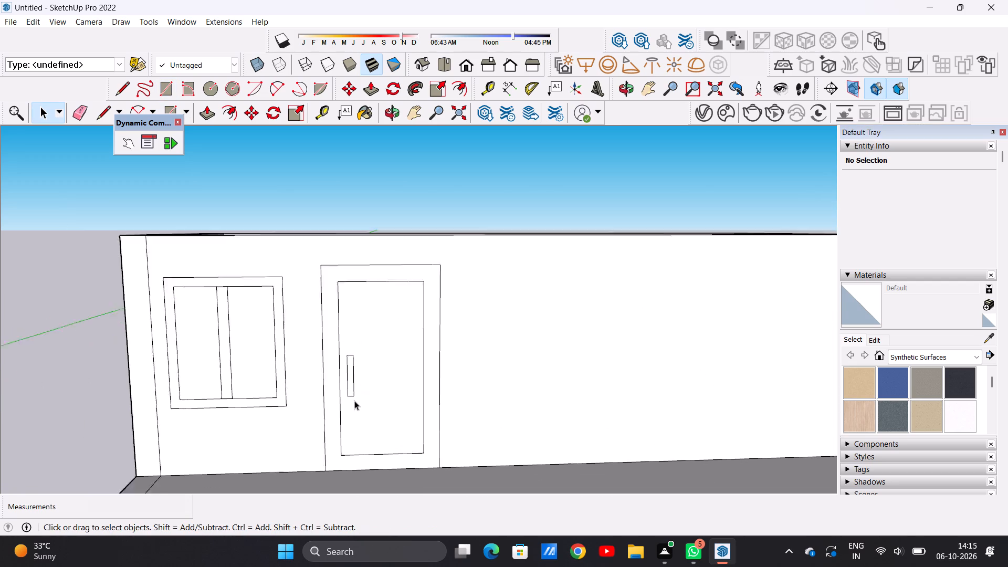
pyautogui.scroll(-13, 354, 401)
pyautogui.scroll(6, 393, 421)
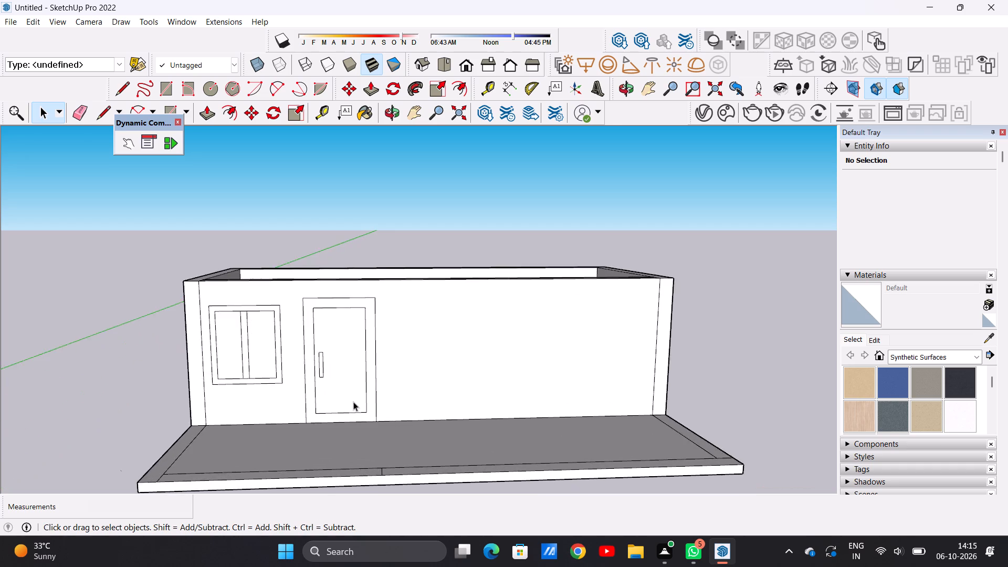
pyautogui.scroll(-5, 353, 402)
pyautogui.moveTo(478, 402); pyautogui.dragTo(469, 423, button='middle')
pyautogui.middleClick(469, 423)
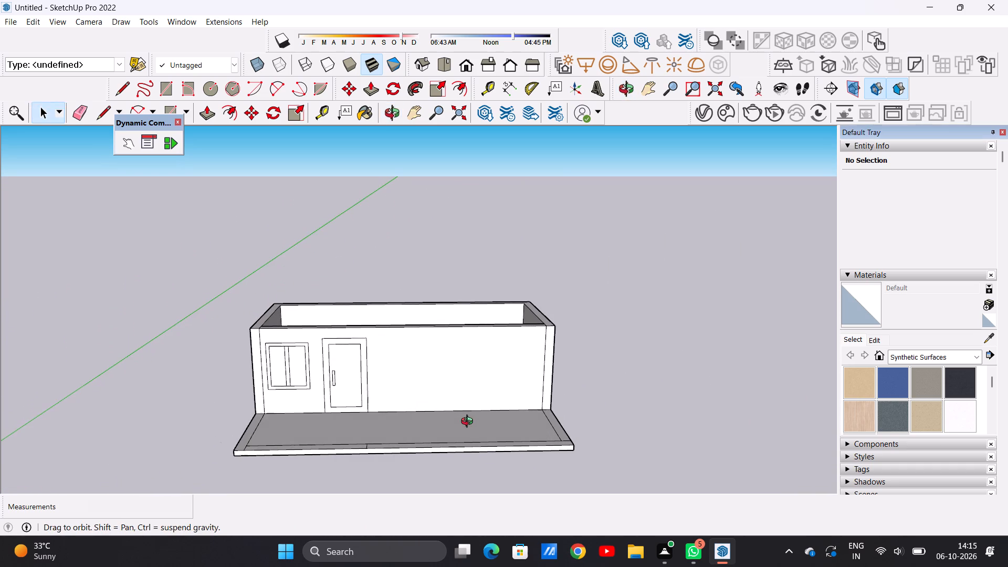
pyautogui.scroll(4, 451, 403)
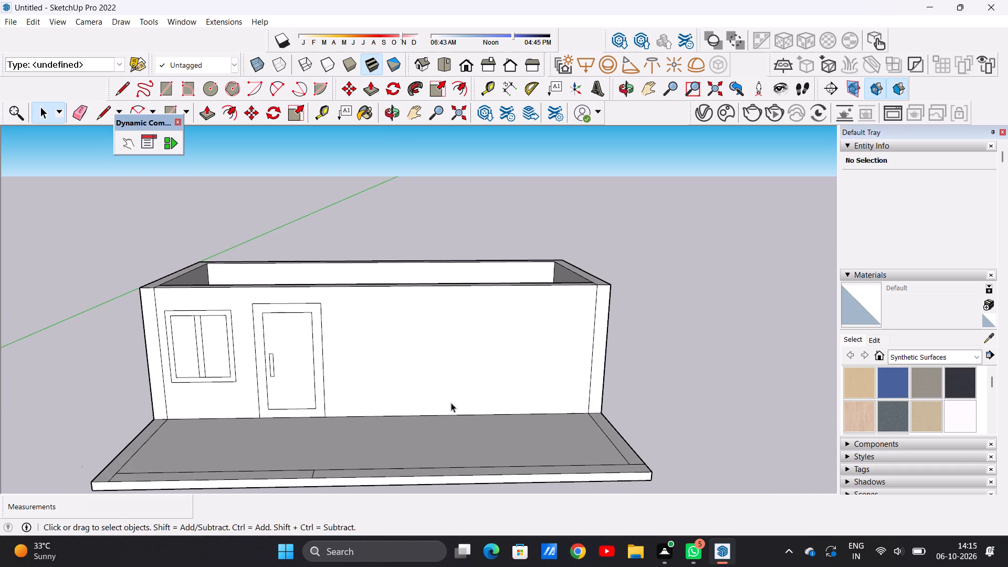
# Examine the front wall's window and door layout from the front at near eye level.
pyautogui.scroll(-12, 451, 403)
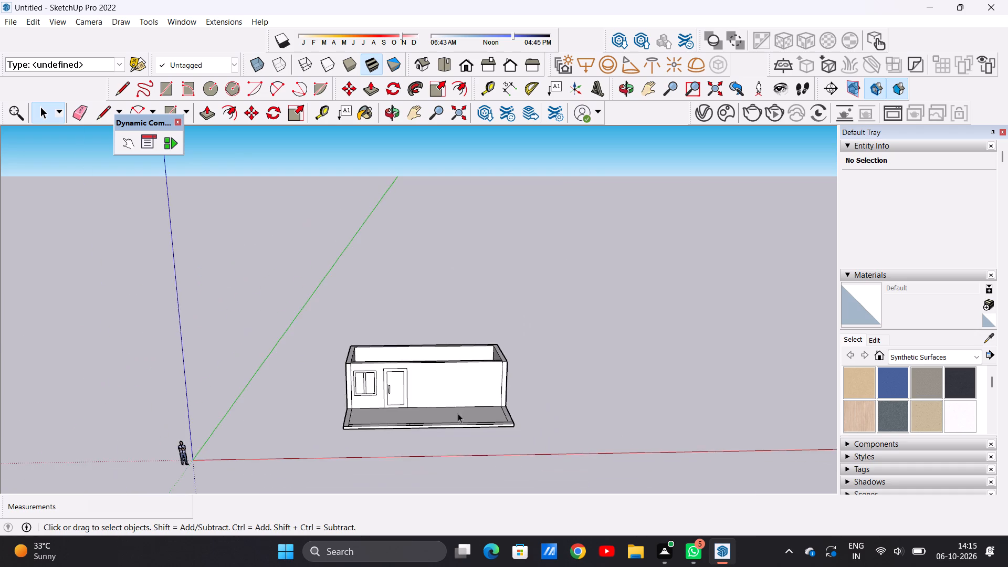
pyautogui.moveTo(456, 412); pyautogui.dragTo(455, 394, button='middle')
pyautogui.scroll(8, 449, 380)
pyautogui.scroll(-5, 454, 387)
pyautogui.scroll(5, 458, 387)
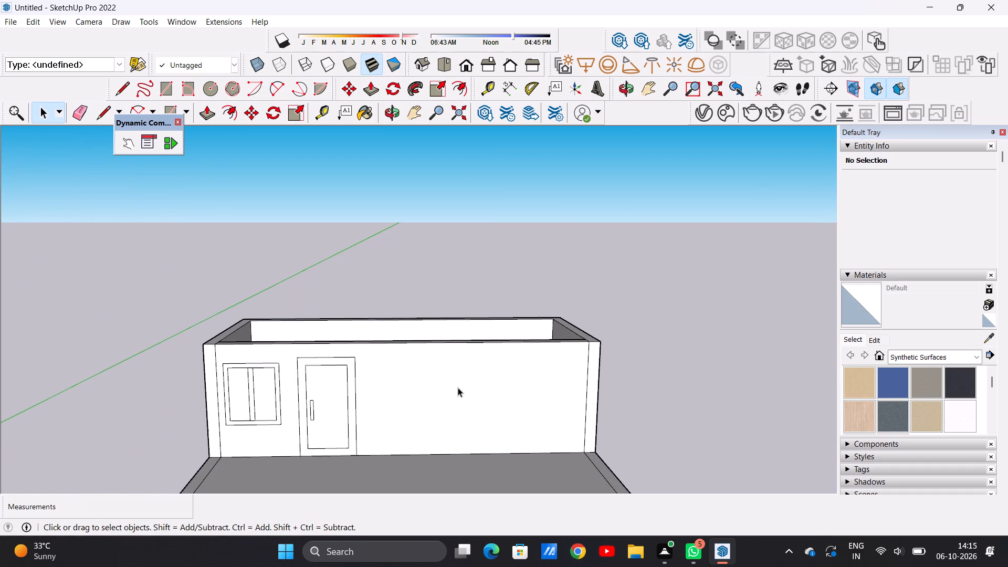
pyautogui.scroll(-6, 468, 390)
pyautogui.moveTo(479, 420); pyautogui.dragTo(487, 396, button='middle')
pyautogui.scroll(7, 448, 389)
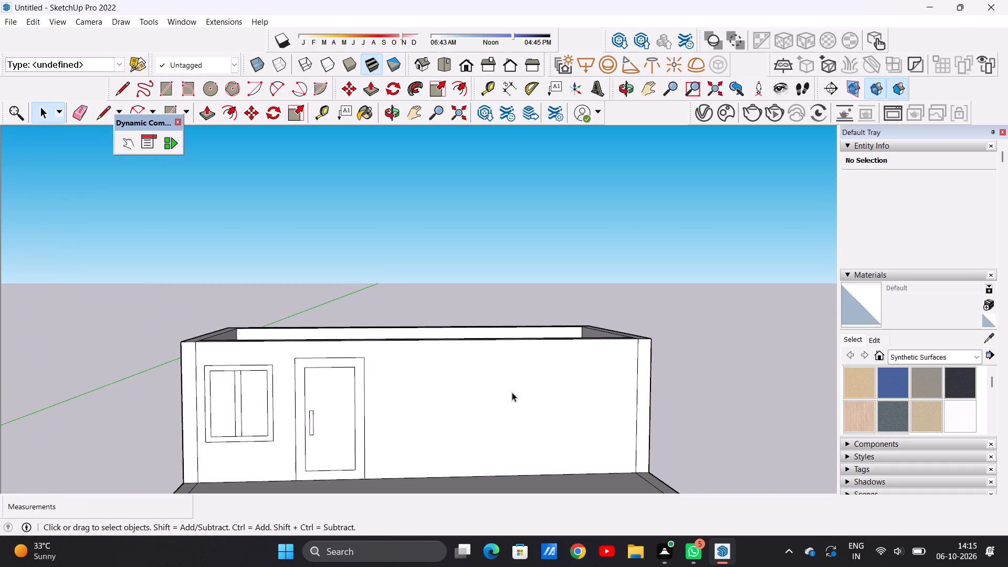
pyautogui.scroll(-4, 521, 414)
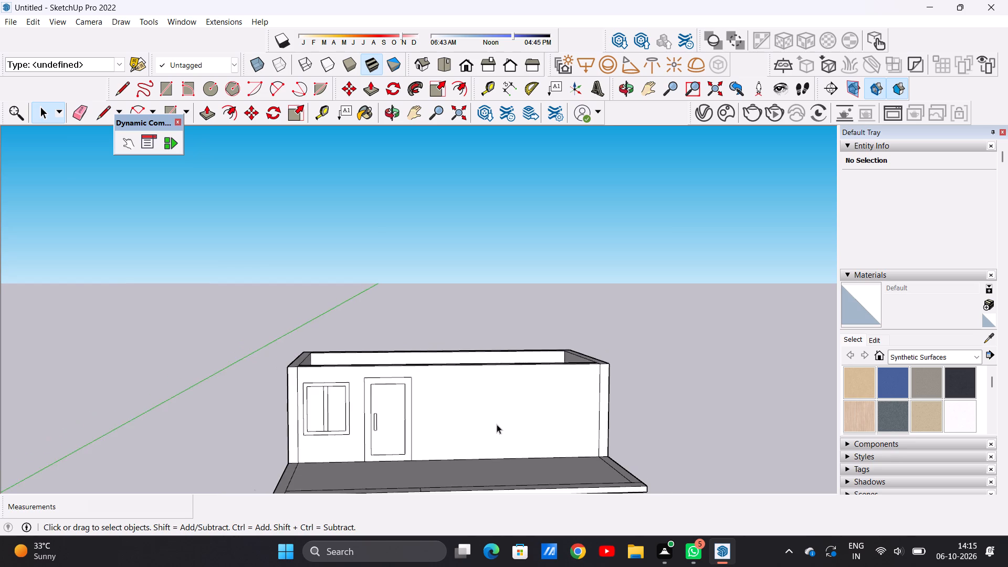
pyautogui.scroll(-7, 502, 424)
pyautogui.scroll(4, 497, 435)
pyautogui.moveTo(485, 436); pyautogui.dragTo(474, 458, button='middle')
pyautogui.scroll(3, 483, 428)
pyautogui.moveTo(486, 440); pyautogui.dragTo(484, 421, button='middle')
pyautogui.scroll(2, 512, 393)
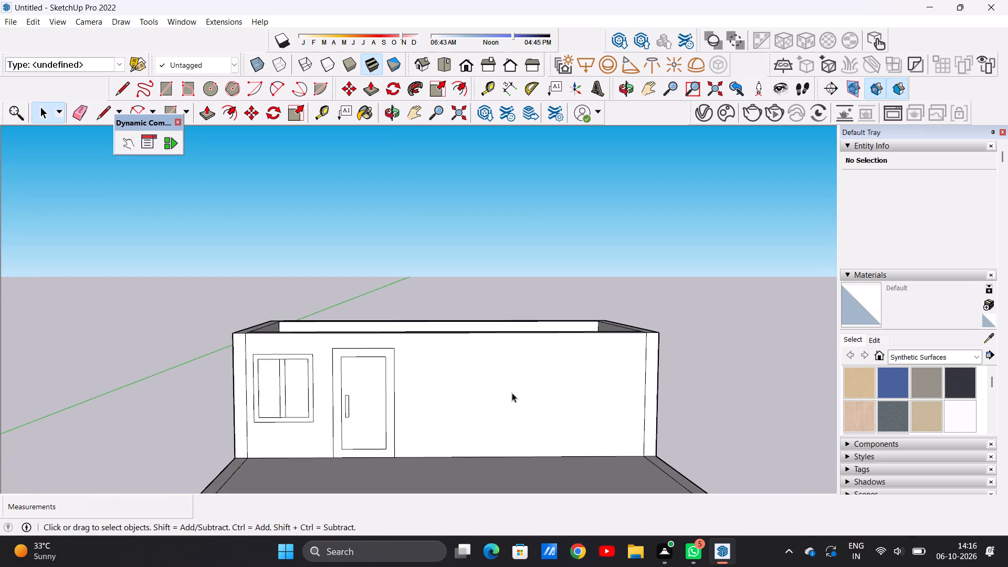
pyautogui.scroll(-7, 437, 393)
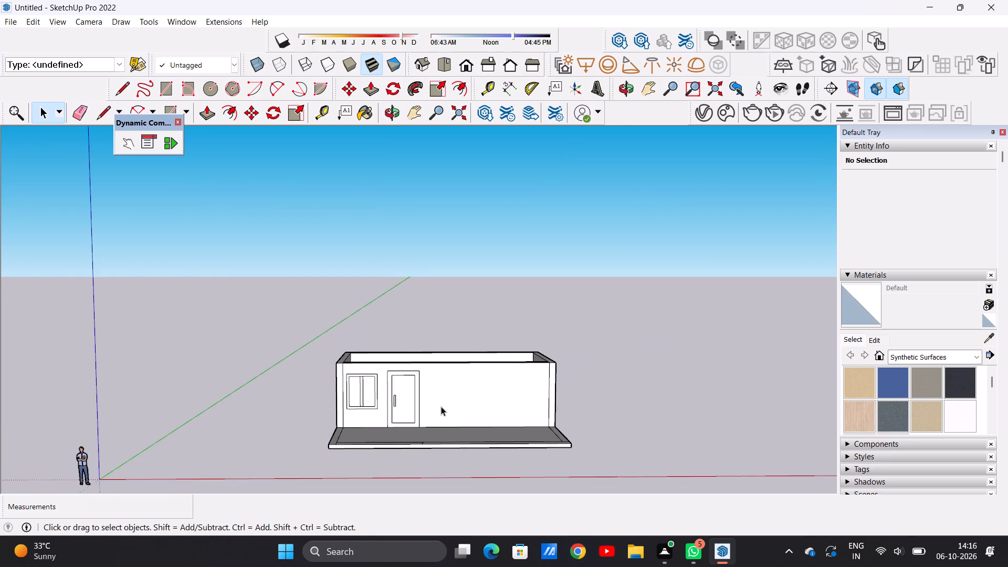
# Examine the front porch slab and its border strips from above and from the front.
pyautogui.moveTo(441, 414); pyautogui.dragTo(440, 509, button='middle')
pyautogui.moveTo(428, 406); pyautogui.dragTo(433, 486, button='middle')
pyautogui.scroll(12, 441, 430)
pyautogui.scroll(-7, 459, 407)
pyautogui.moveTo(446, 411); pyautogui.dragTo(447, 487, button='middle')
pyautogui.scroll(3, 424, 428)
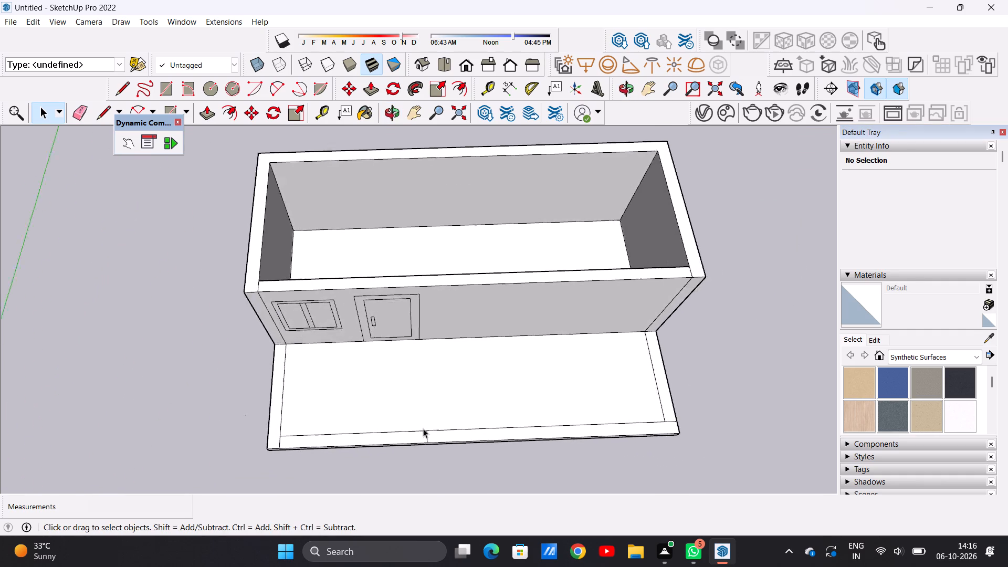
pyautogui.scroll(12, 423, 428)
pyautogui.scroll(-16, 455, 429)
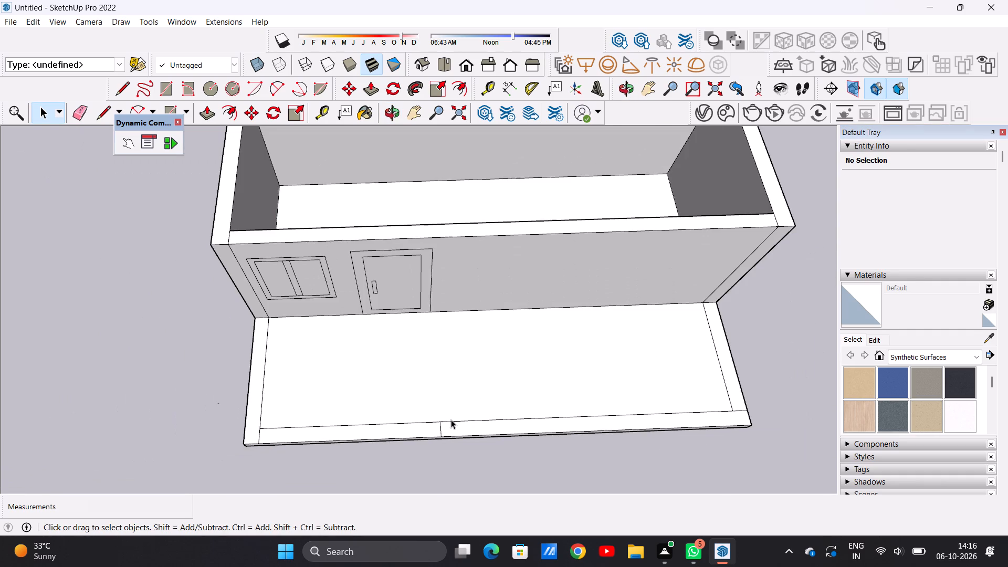
pyautogui.scroll(-4, 339, 468)
pyautogui.moveTo(395, 464); pyautogui.dragTo(403, 249, button='middle')
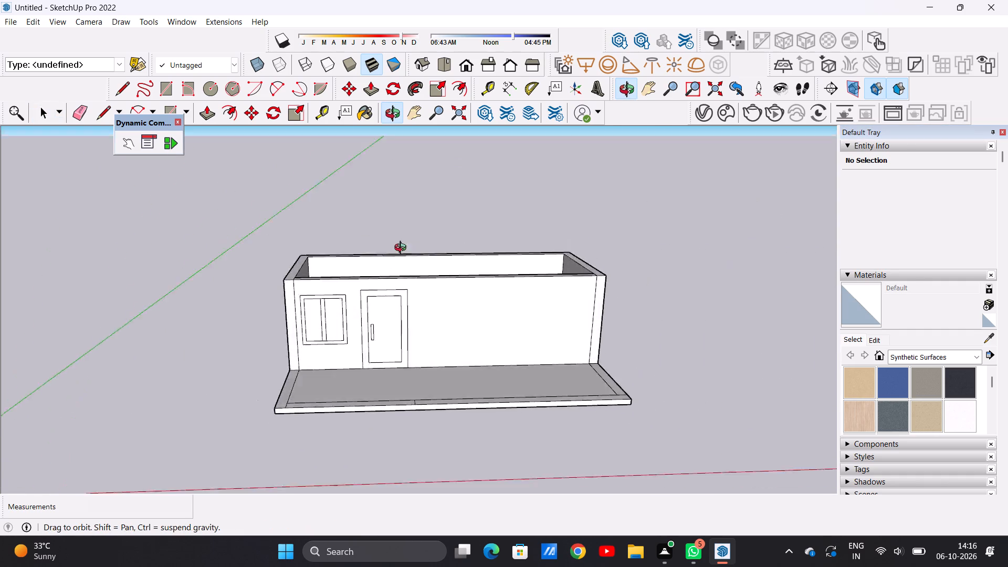
pyautogui.moveTo(403, 249); pyautogui.dragTo(393, 345, button='middle')
pyautogui.scroll(-5, 388, 338)
pyautogui.moveTo(385, 351); pyautogui.dragTo(384, 324, button='middle')
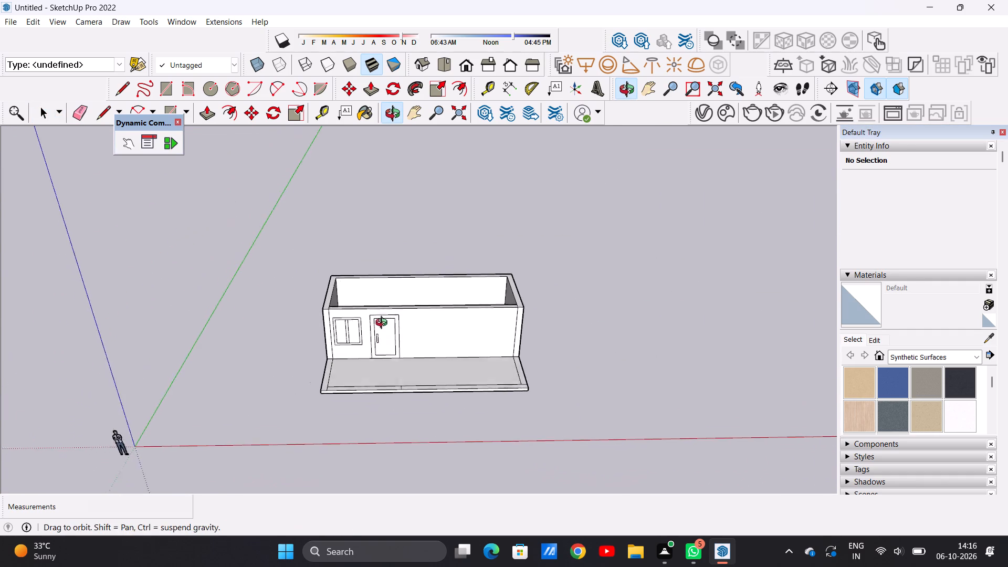
pyautogui.moveTo(384, 324); pyautogui.dragTo(384, 322, button='middle')
pyautogui.scroll(10, 382, 331)
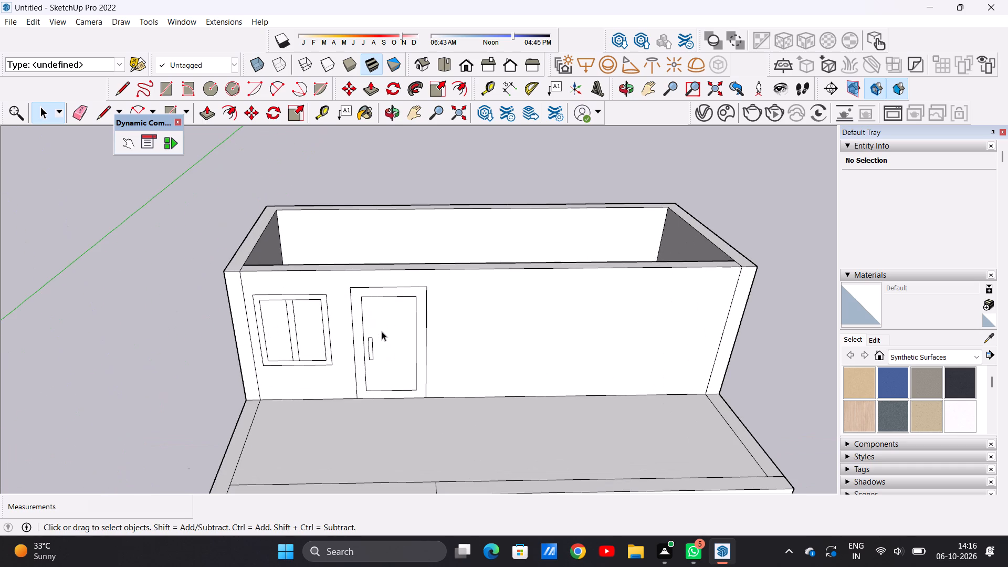
pyautogui.scroll(-4, 382, 331)
pyautogui.scroll(2, 426, 380)
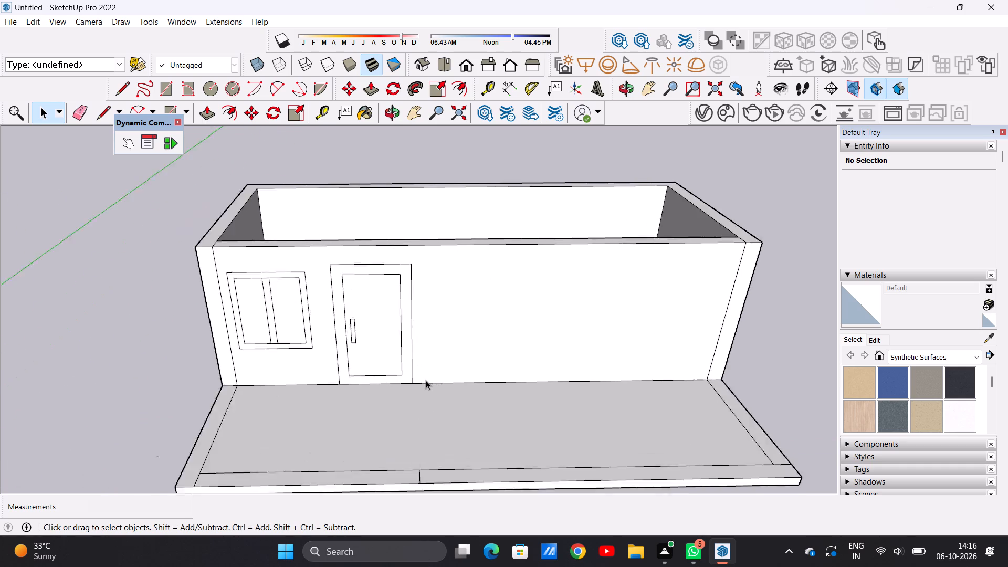
pyautogui.scroll(2, 426, 380)
pyautogui.scroll(-5, 433, 337)
pyautogui.moveTo(440, 426); pyautogui.dragTo(438, 460, button='middle')
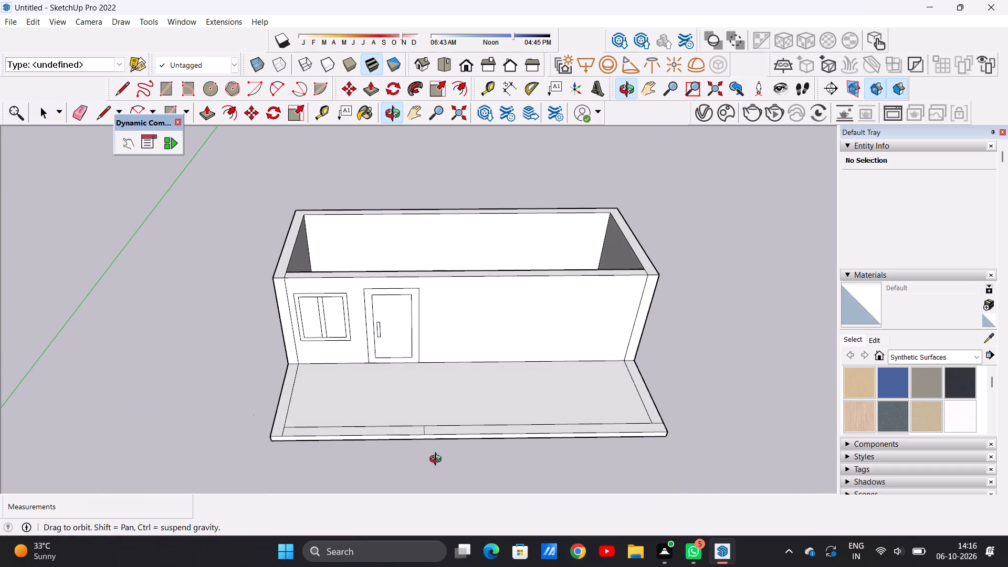
pyautogui.moveTo(438, 460); pyautogui.dragTo(441, 404, button='middle')
pyautogui.scroll(-4, 441, 404)
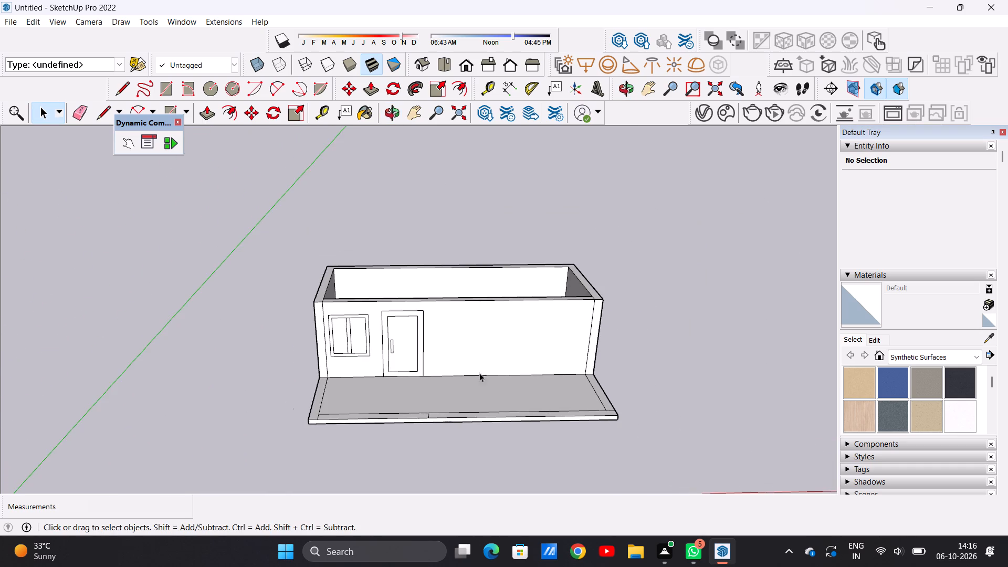
pyautogui.scroll(4, 540, 348)
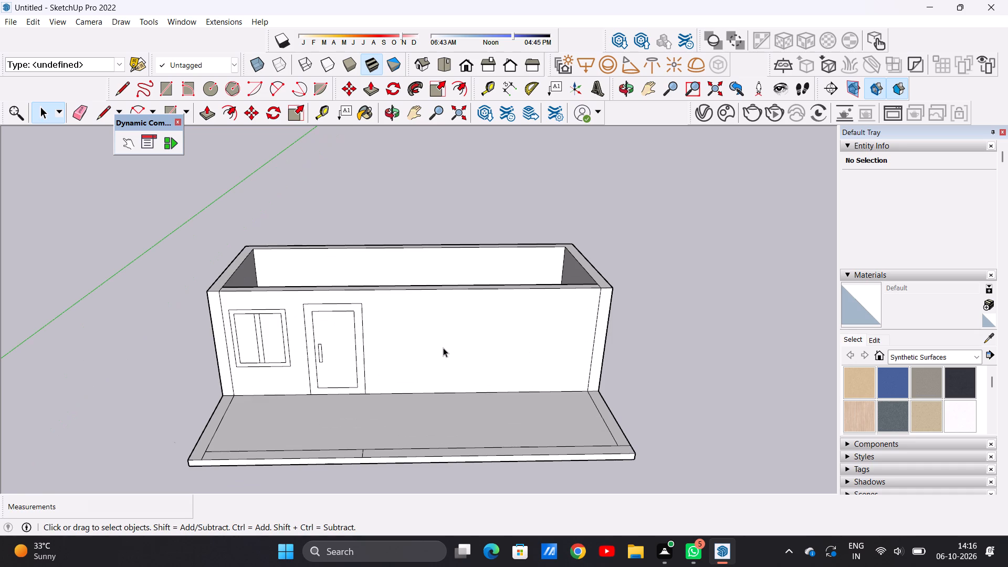
pyautogui.scroll(-2, 444, 347)
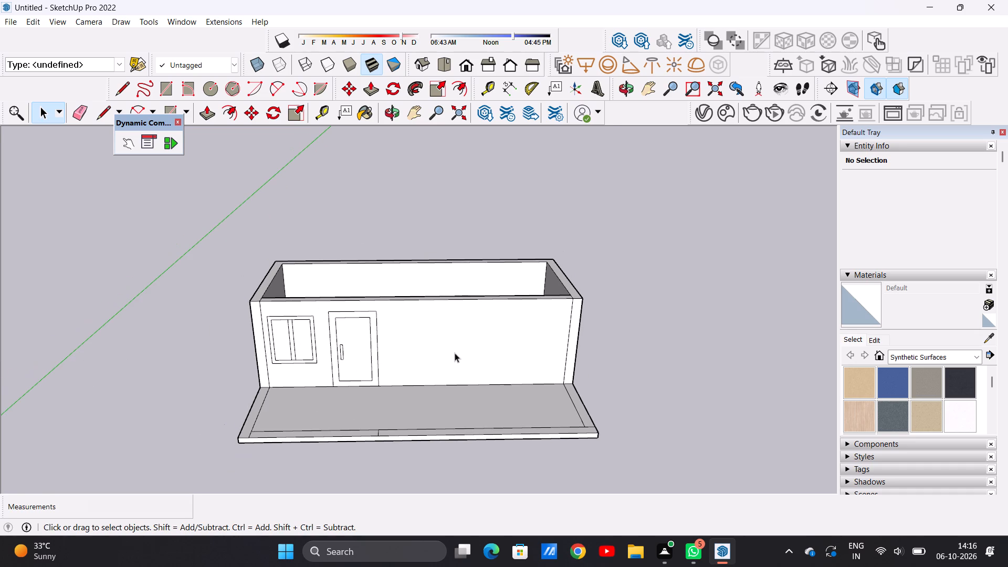
pyautogui.moveTo(451, 363); pyautogui.dragTo(451, 455, button='middle')
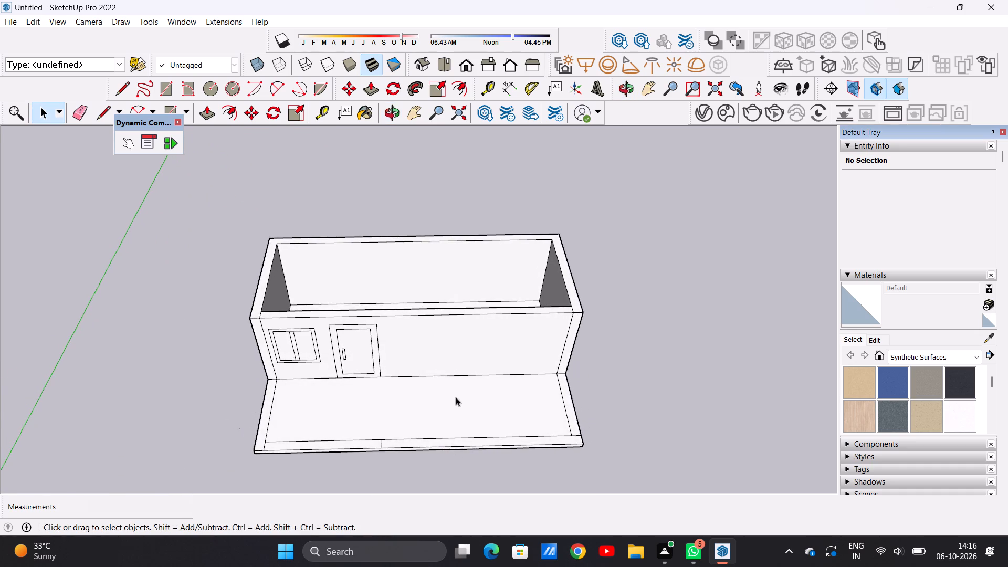
pyautogui.scroll(-3, 449, 364)
pyautogui.moveTo(433, 398); pyautogui.dragTo(426, 406, button='middle')
pyautogui.moveTo(419, 407); pyautogui.dragTo(434, 407, button='middle')
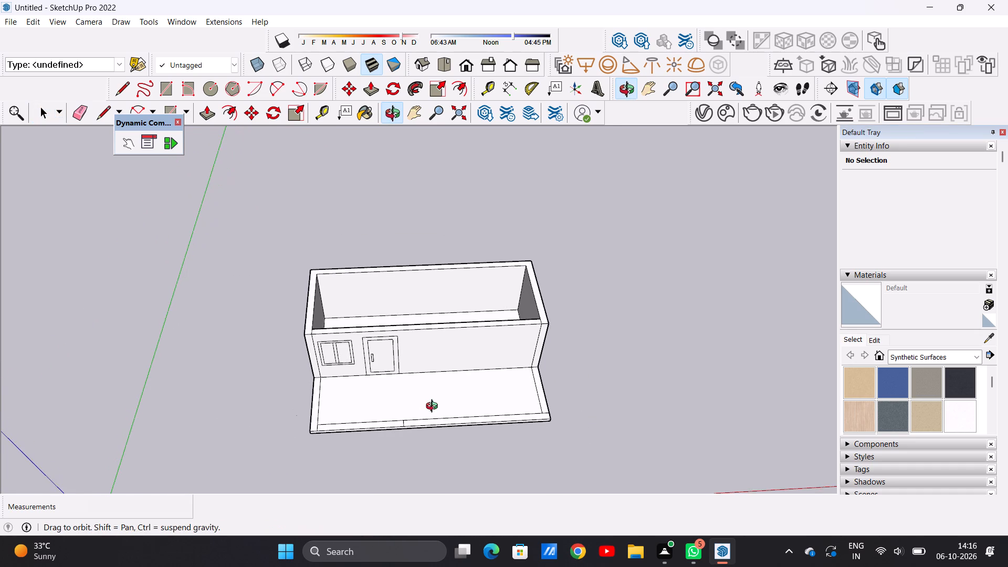
pyautogui.moveTo(434, 407); pyautogui.dragTo(402, 419, button='middle')
pyautogui.scroll(5, 392, 396)
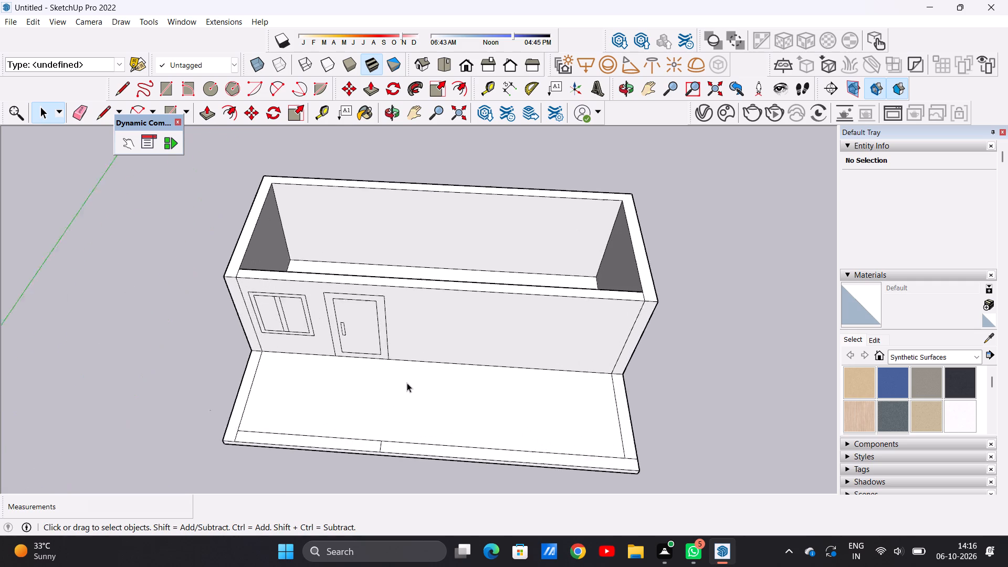
pyautogui.scroll(2, 407, 383)
pyautogui.scroll(-5, 444, 358)
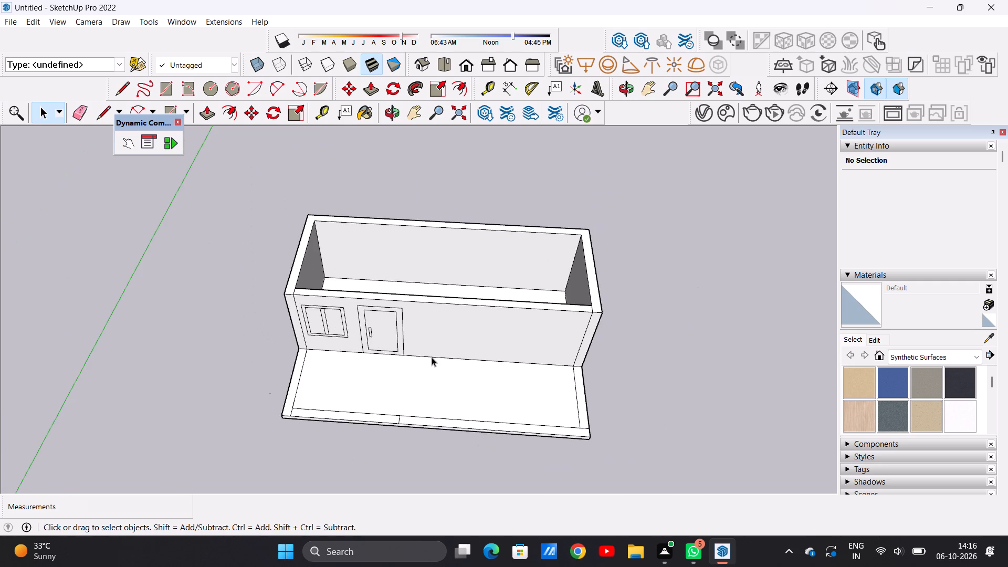
pyautogui.scroll(-4, 418, 353)
pyautogui.moveTo(401, 414); pyautogui.dragTo(425, 434, button='middle')
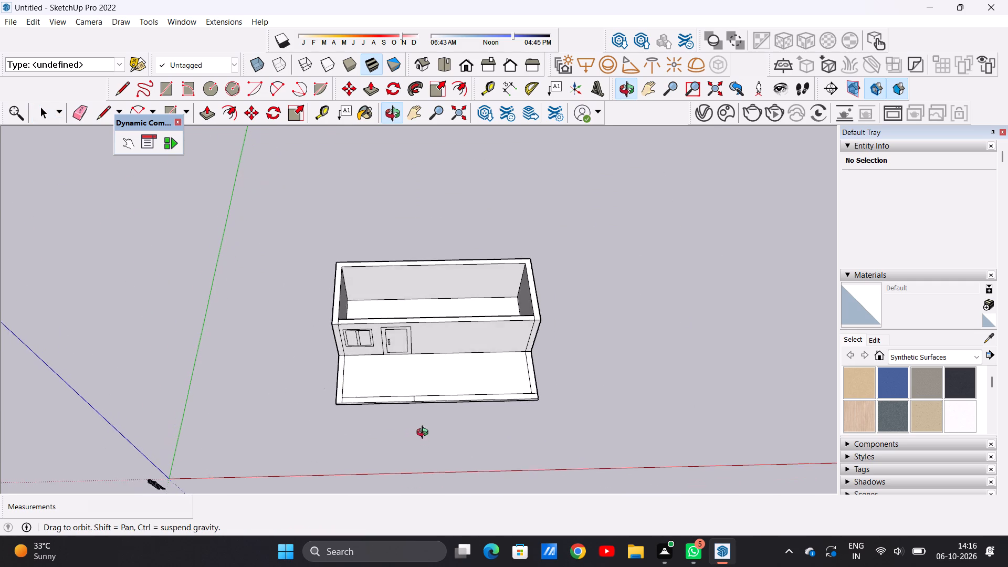
pyautogui.moveTo(425, 434); pyautogui.dragTo(424, 434, button='middle')
pyautogui.moveTo(422, 434); pyautogui.dragTo(423, 425, button='middle')
pyautogui.scroll(4, 449, 402)
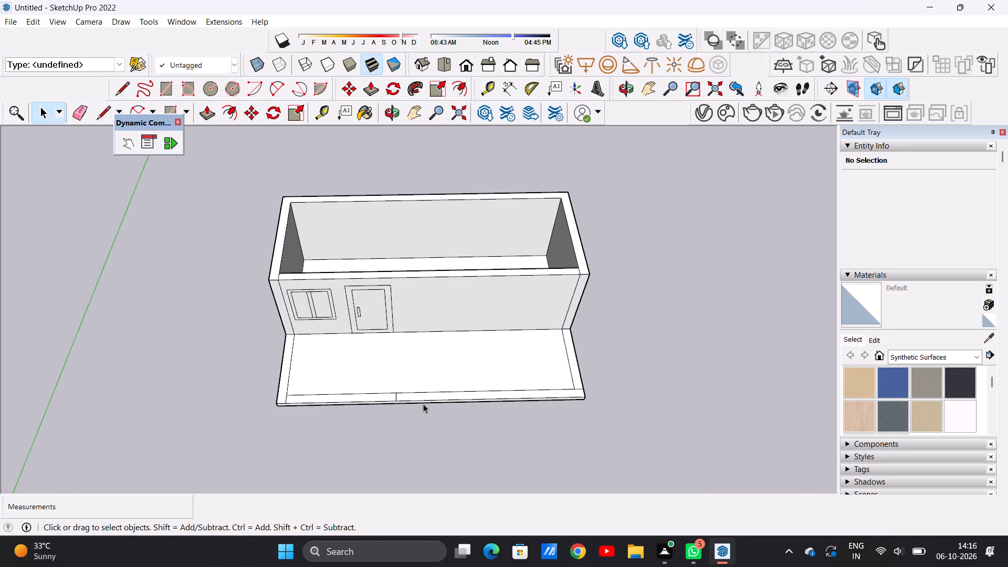
pyautogui.scroll(2, 423, 404)
pyautogui.scroll(-3, 495, 397)
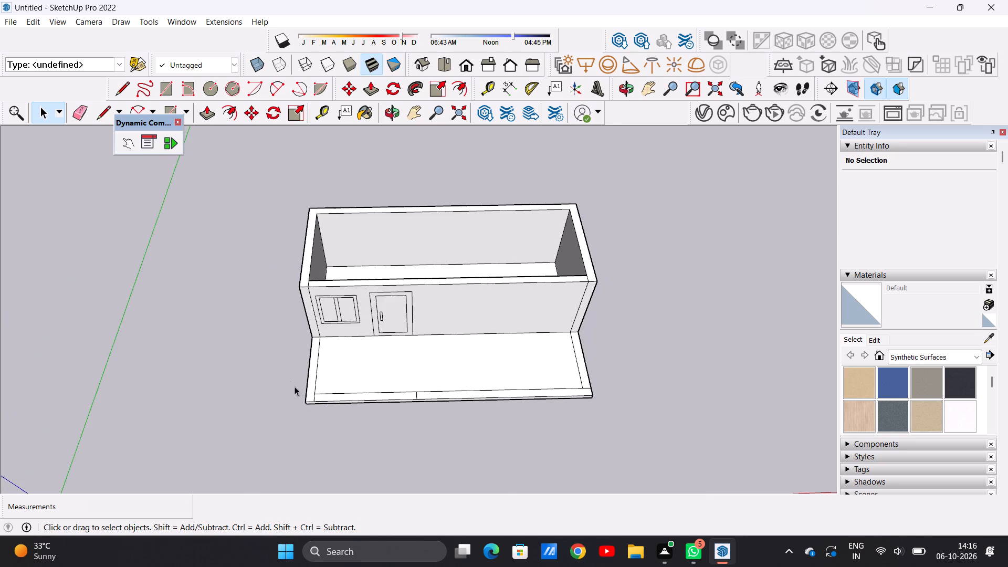
# Push/Pull the porch slab's border strip at the window end upward about 5' to form a low side wall.
pyautogui.moveTo(288, 388); pyautogui.dragTo(421, 381, button='middle')
pyautogui.scroll(3, 343, 411)
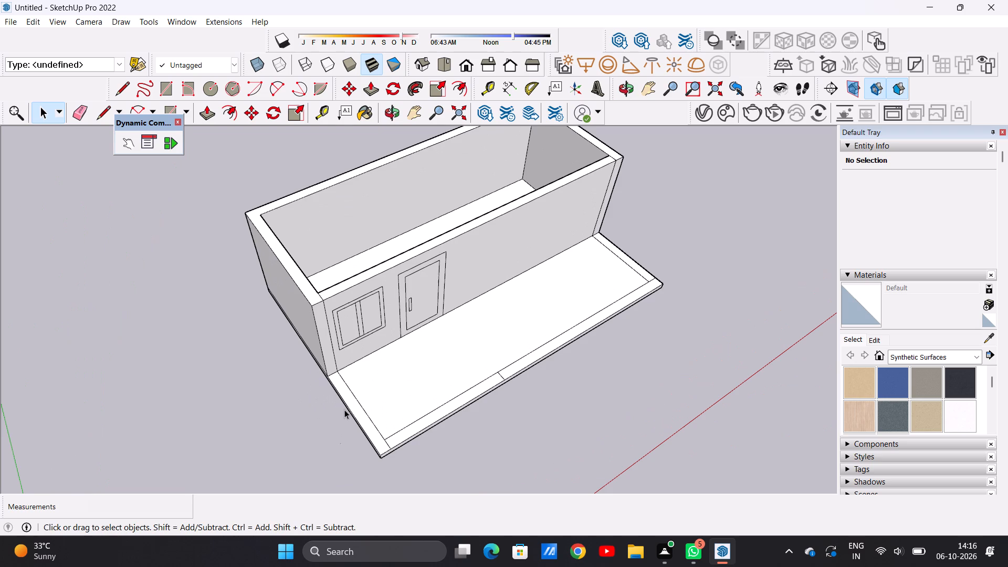
pyautogui.press('p')
pyautogui.scroll(6, 373, 409)
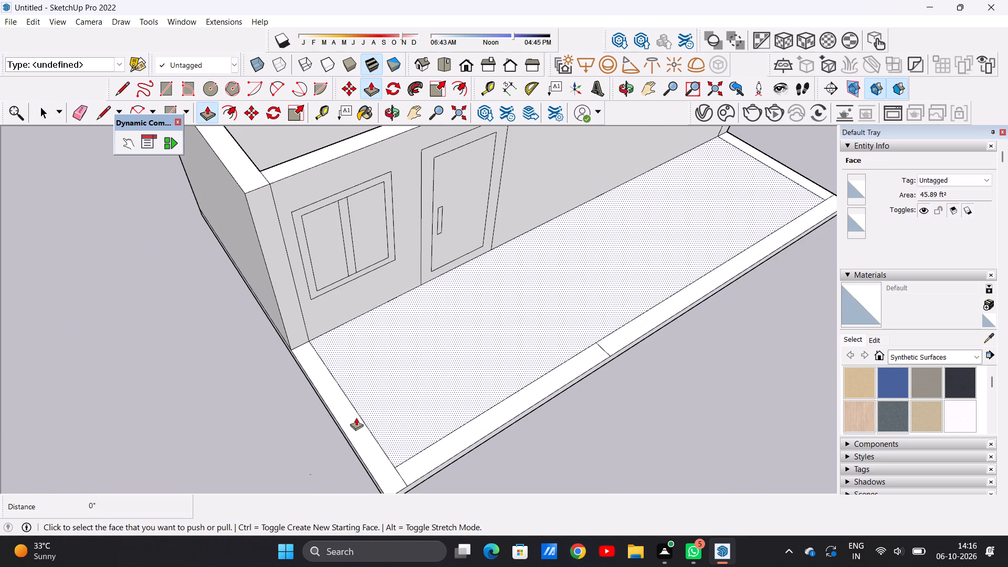
pyautogui.click(356, 417)
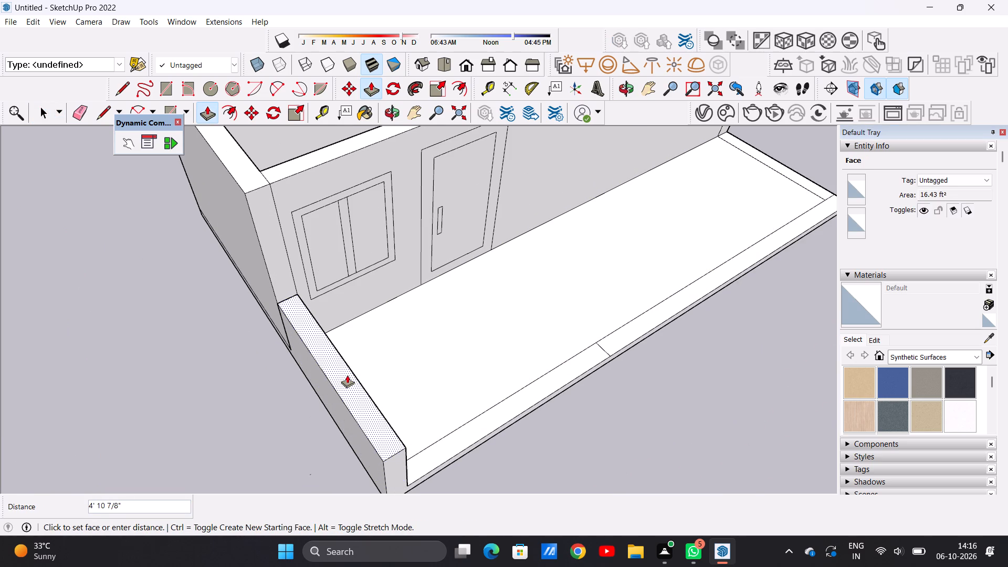
pyautogui.click(346, 373)
pyautogui.press('space')
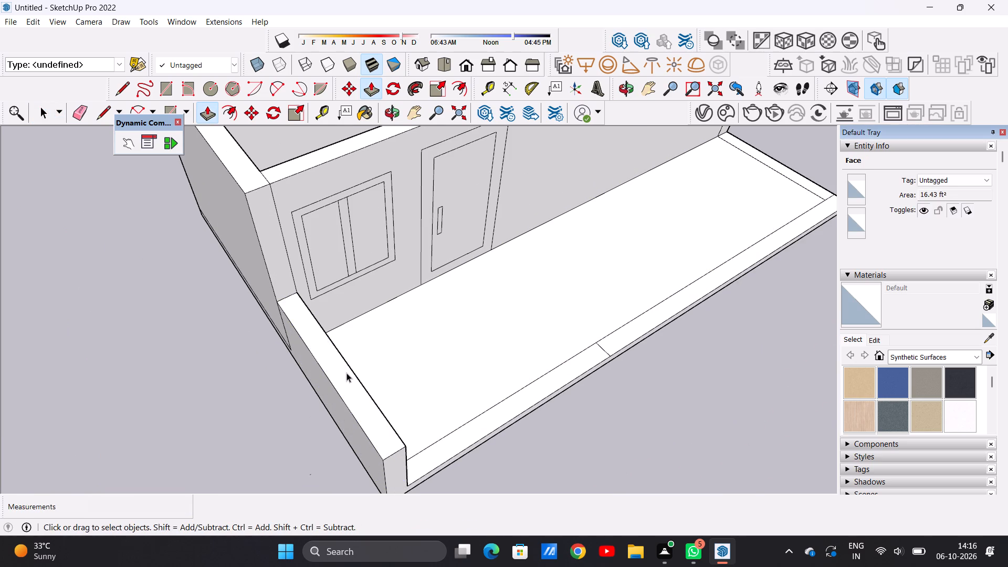
# Examine the low side wall against the porch slab and front wall from the front and above.
pyautogui.scroll(-13, 341, 371)
pyautogui.moveTo(434, 405); pyautogui.dragTo(260, 290, button='middle')
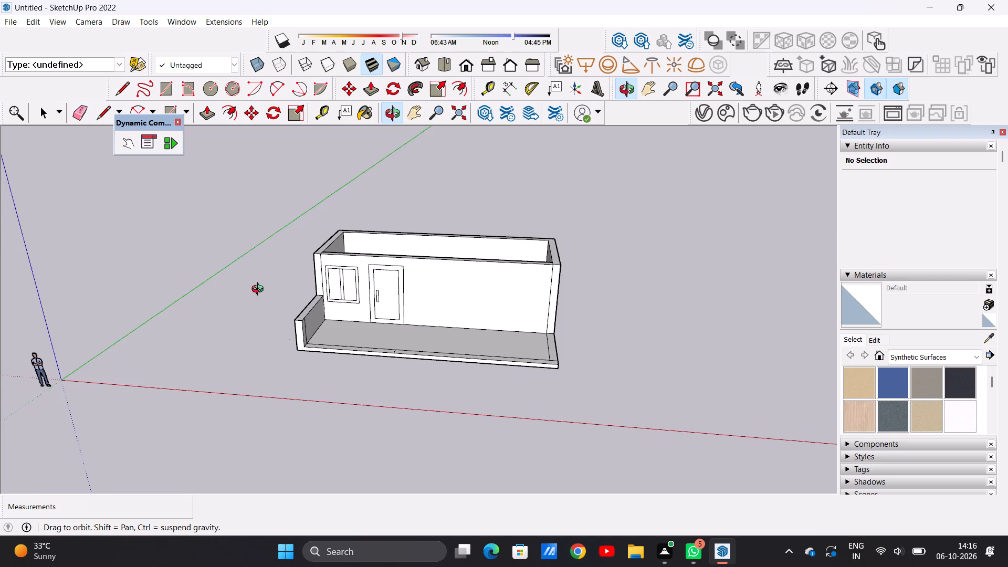
pyautogui.moveTo(260, 290); pyautogui.dragTo(350, 278, button='middle')
pyautogui.scroll(5, 477, 309)
pyautogui.moveTo(478, 322); pyautogui.dragTo(448, 294, button='middle')
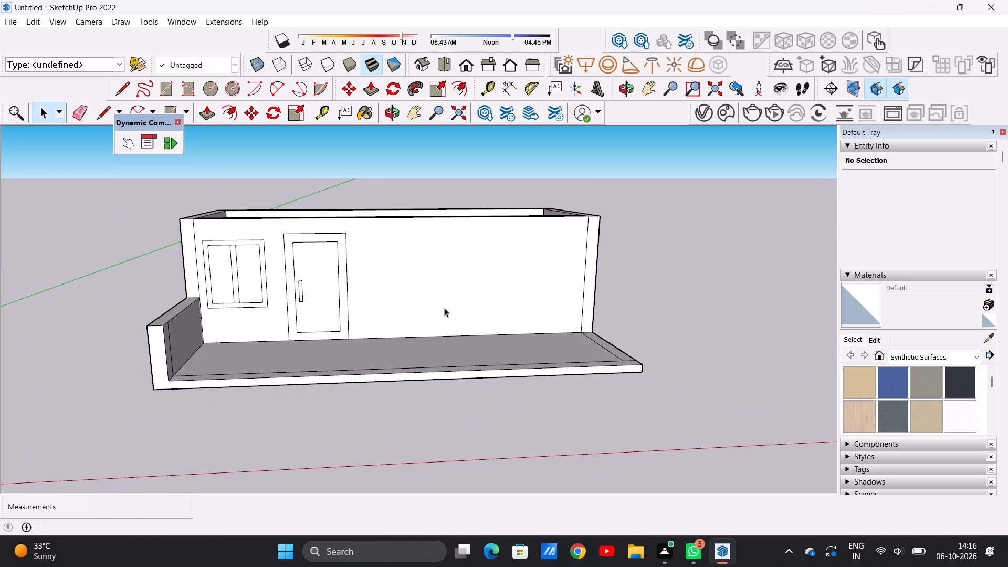
pyautogui.scroll(-6, 426, 380)
pyautogui.moveTo(344, 369); pyautogui.dragTo(330, 496, button='middle')
pyautogui.moveTo(346, 403); pyautogui.dragTo(350, 422, button='middle')
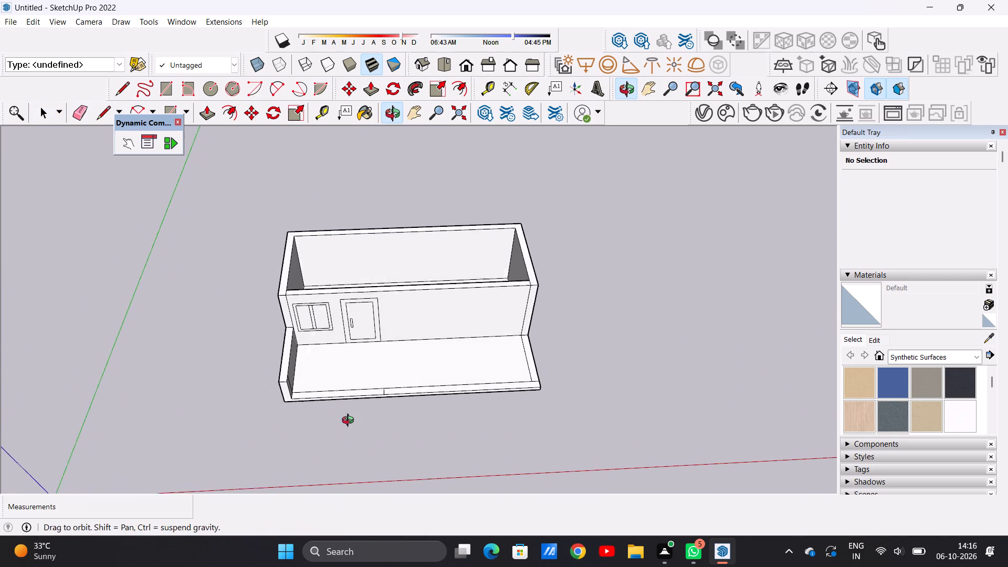
pyautogui.moveTo(350, 422); pyautogui.dragTo(354, 434, button='middle')
pyautogui.scroll(7, 373, 341)
pyautogui.moveTo(386, 407); pyautogui.dragTo(348, 364, button='middle')
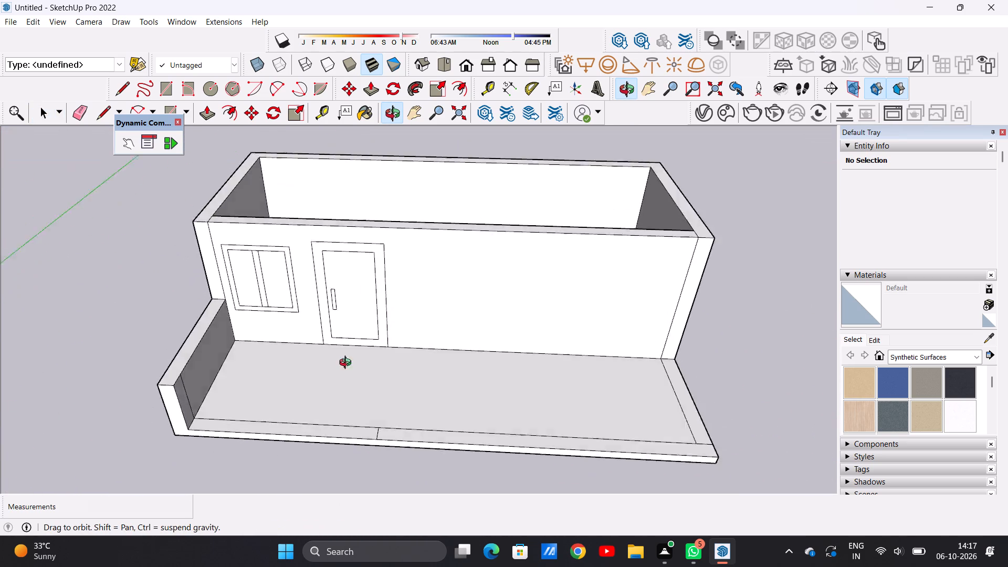
pyautogui.moveTo(348, 364); pyautogui.dragTo(371, 405, button='middle')
pyautogui.scroll(-6, 371, 405)
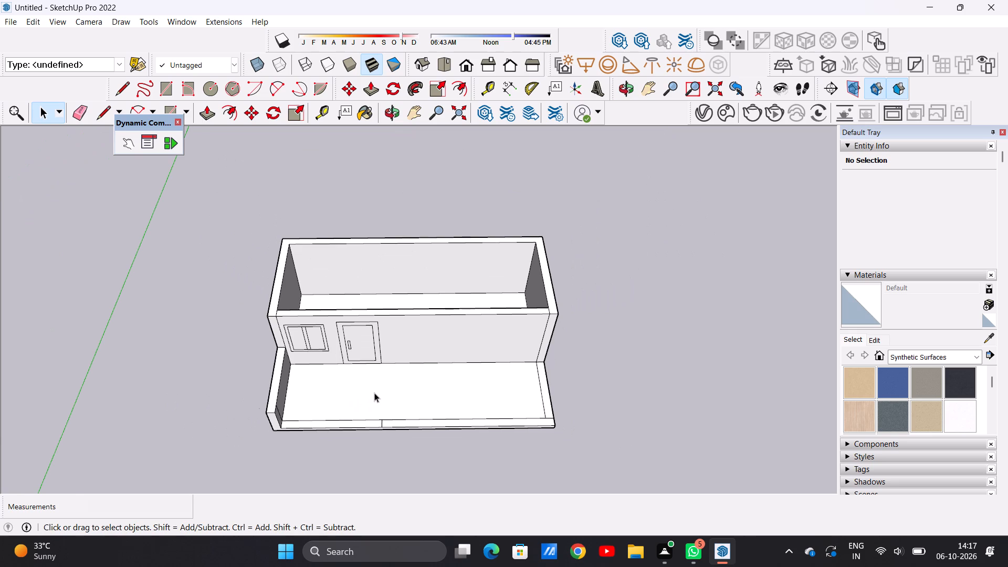
pyautogui.scroll(-4, 395, 404)
pyautogui.scroll(4, 446, 446)
pyautogui.scroll(-5, 446, 444)
pyautogui.scroll(6, 440, 426)
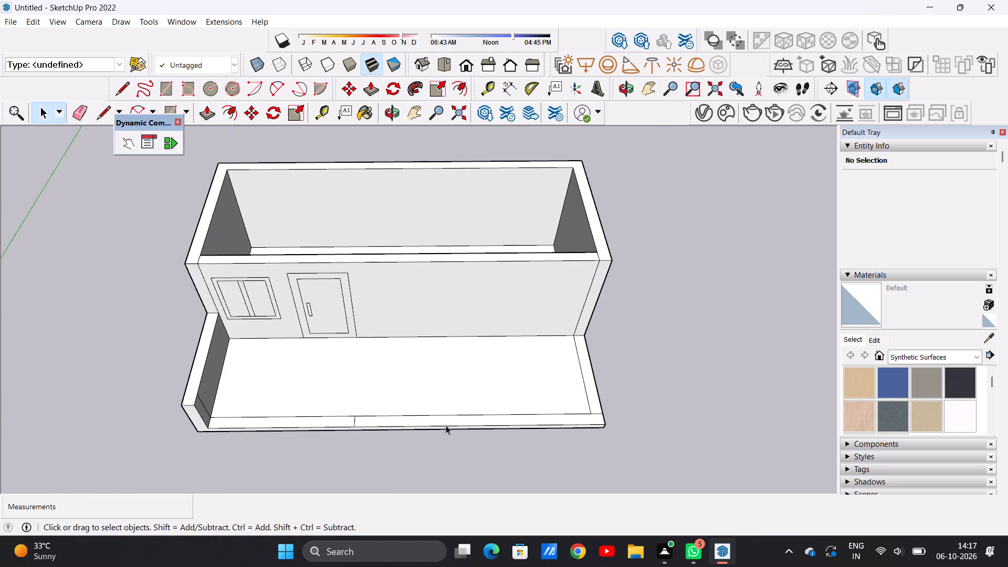
pyautogui.moveTo(451, 428); pyautogui.dragTo(442, 444, button='middle')
pyautogui.scroll(-6, 440, 390)
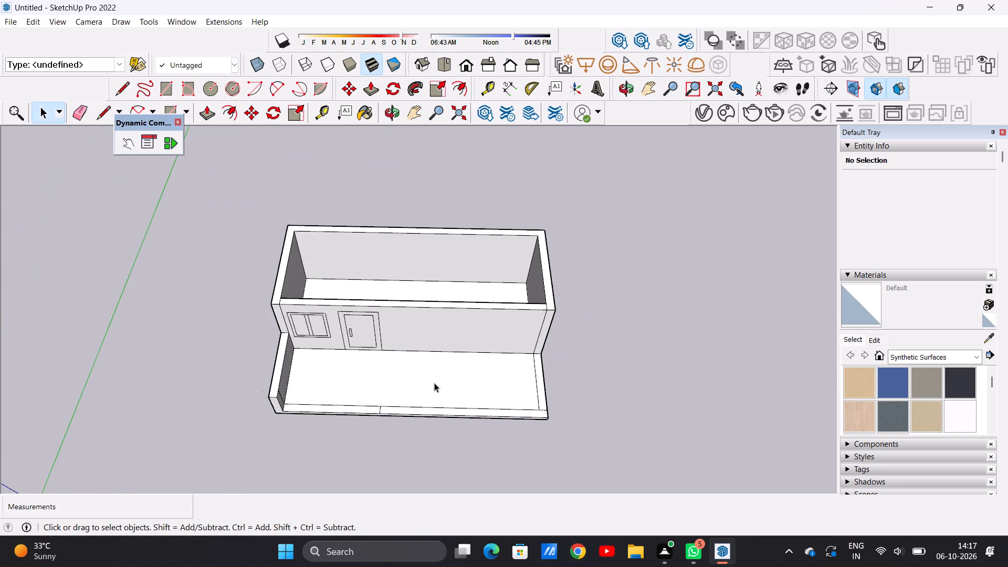
pyautogui.scroll(-4, 434, 383)
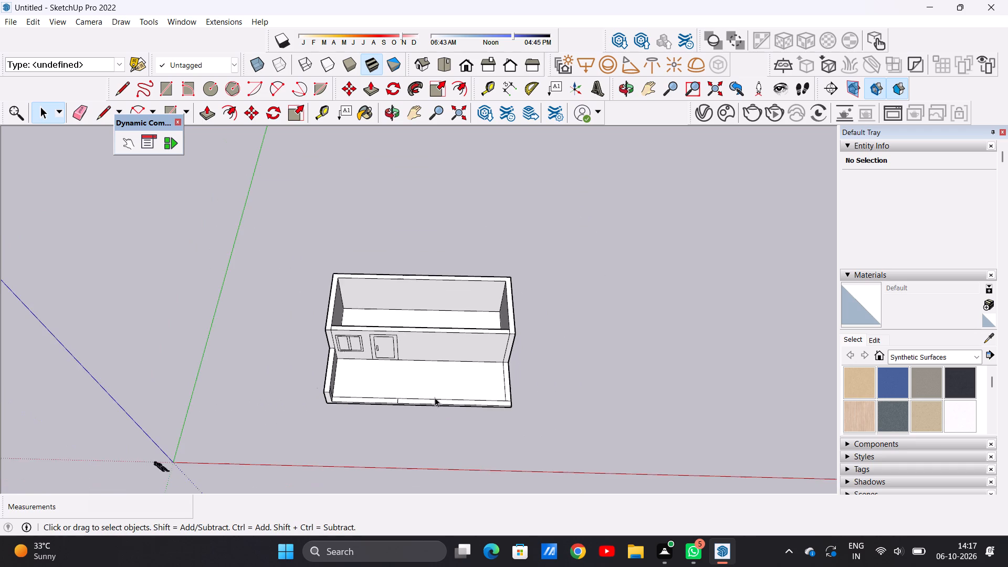
# Examine the porch slab, its border strips and the low side wall from above and from the front.
pyautogui.scroll(-5, 435, 395)
pyautogui.scroll(7, 442, 413)
pyautogui.moveTo(442, 414); pyautogui.dragTo(424, 392, button='middle')
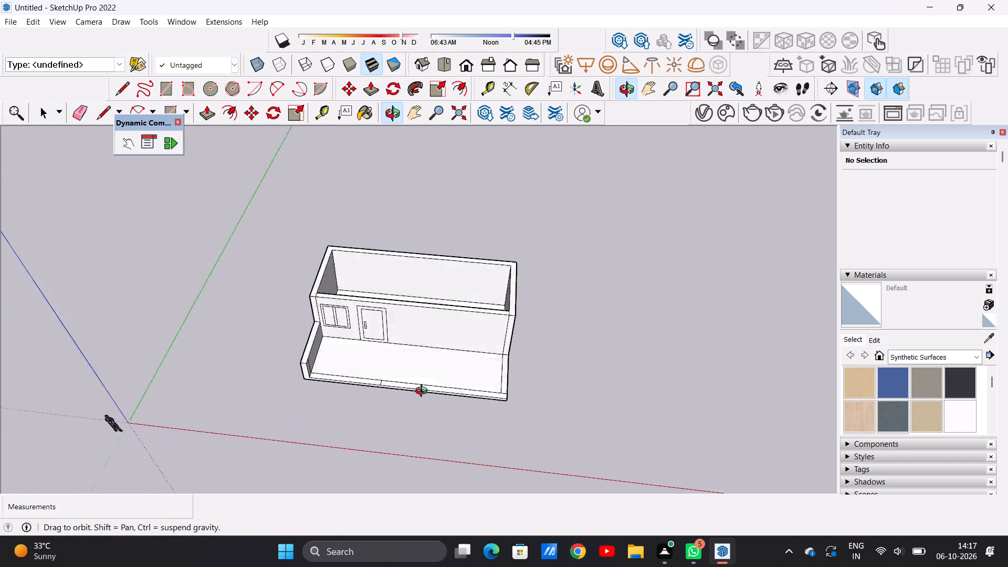
pyautogui.moveTo(424, 392); pyautogui.dragTo(436, 460, button='middle')
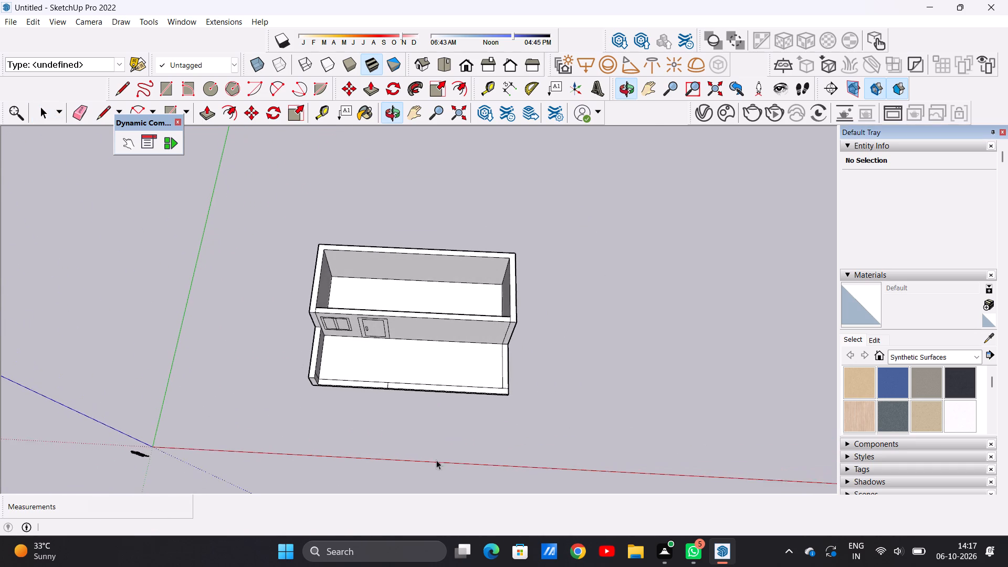
pyautogui.scroll(8, 453, 431)
pyautogui.scroll(-6, 504, 380)
pyautogui.scroll(7, 498, 382)
pyautogui.scroll(-6, 498, 382)
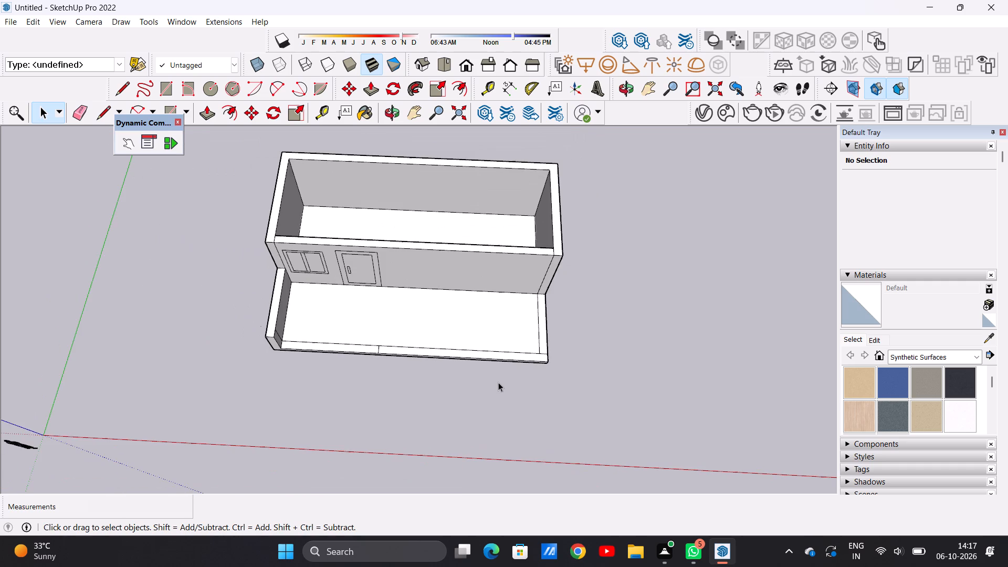
pyautogui.scroll(5, 485, 376)
pyautogui.scroll(-4, 468, 362)
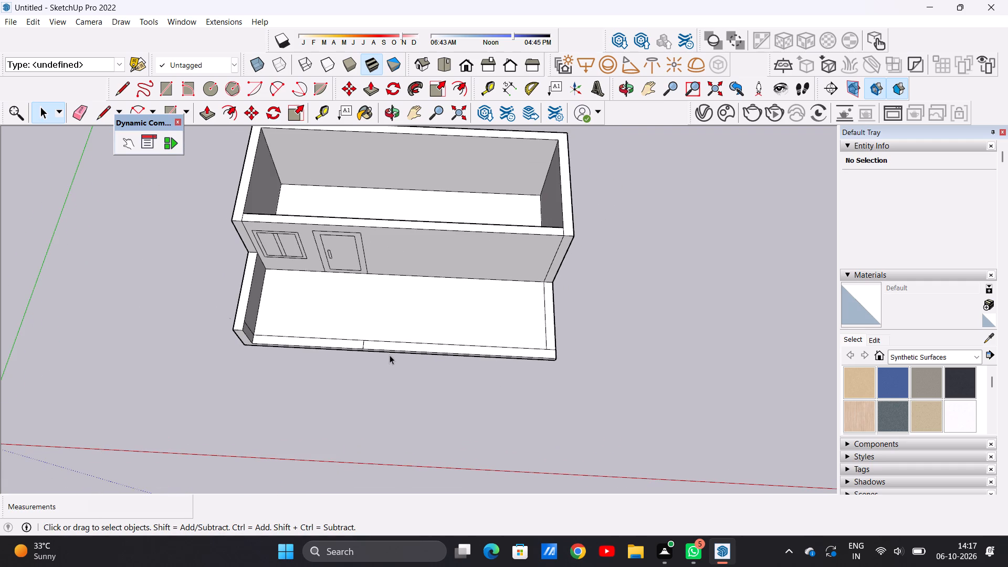
pyautogui.scroll(5, 391, 355)
pyautogui.moveTo(391, 356); pyautogui.dragTo(405, 394, button='middle')
pyautogui.scroll(-7, 405, 394)
pyautogui.scroll(3, 446, 387)
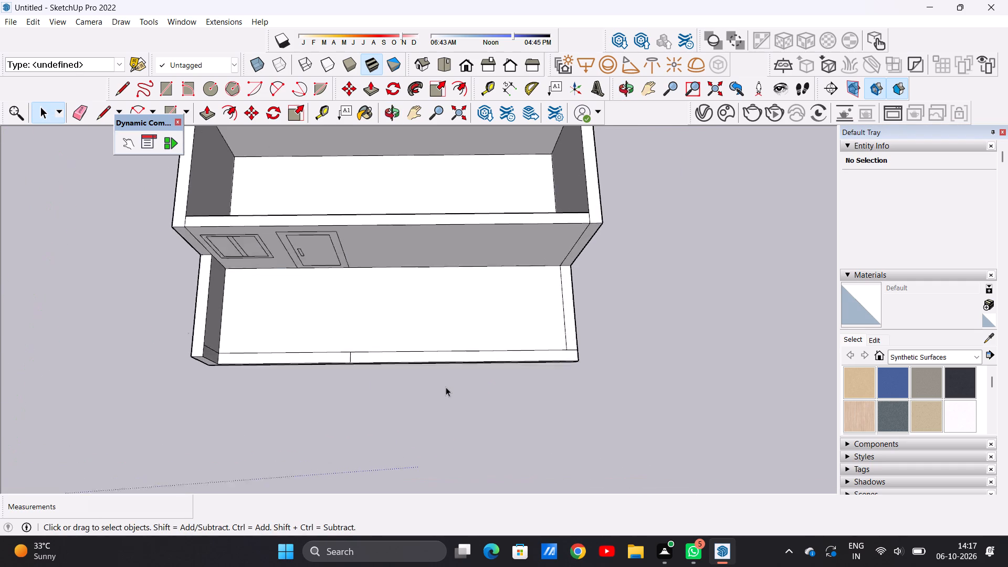
pyautogui.scroll(2, 446, 387)
pyautogui.scroll(-7, 453, 383)
pyautogui.scroll(6, 360, 345)
# Erase the vertical seam and base line on the outer face of the side wall at the window end.
pyautogui.moveTo(372, 412); pyautogui.dragTo(377, 368, button='middle')
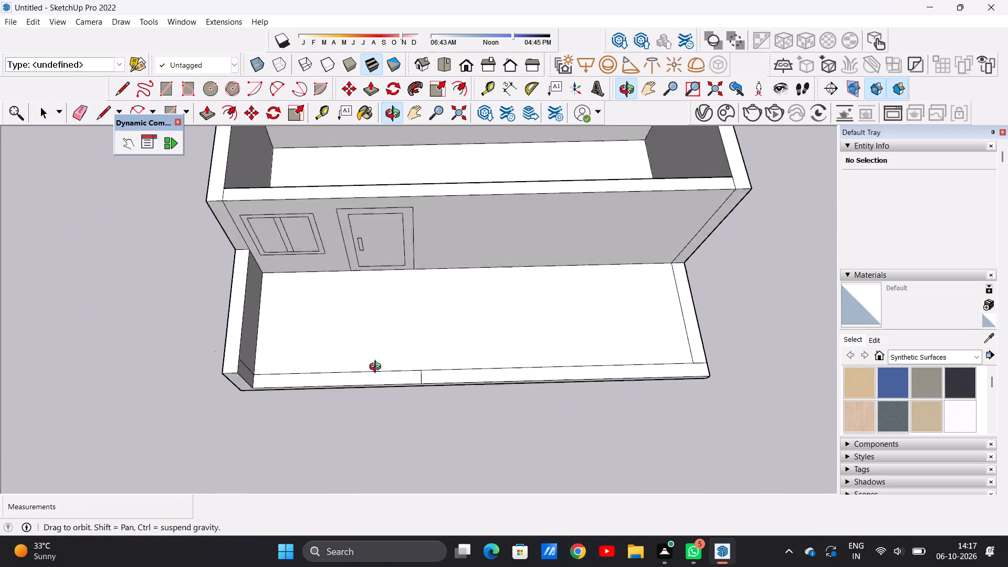
pyautogui.moveTo(377, 368); pyautogui.dragTo(404, 205, button='middle')
pyautogui.scroll(1, 404, 206)
pyautogui.moveTo(225, 393); pyautogui.dragTo(292, 344, button='middle')
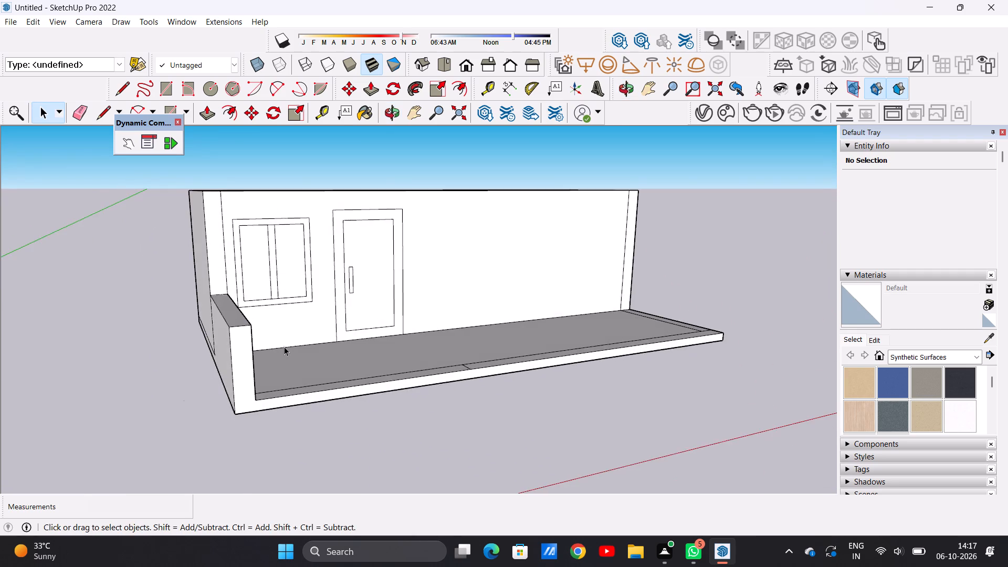
pyautogui.scroll(-5, 278, 348)
pyautogui.scroll(1, 245, 349)
pyautogui.moveTo(245, 350); pyautogui.dragTo(437, 342, button='middle')
pyautogui.scroll(7, 344, 396)
pyautogui.scroll(-3, 393, 368)
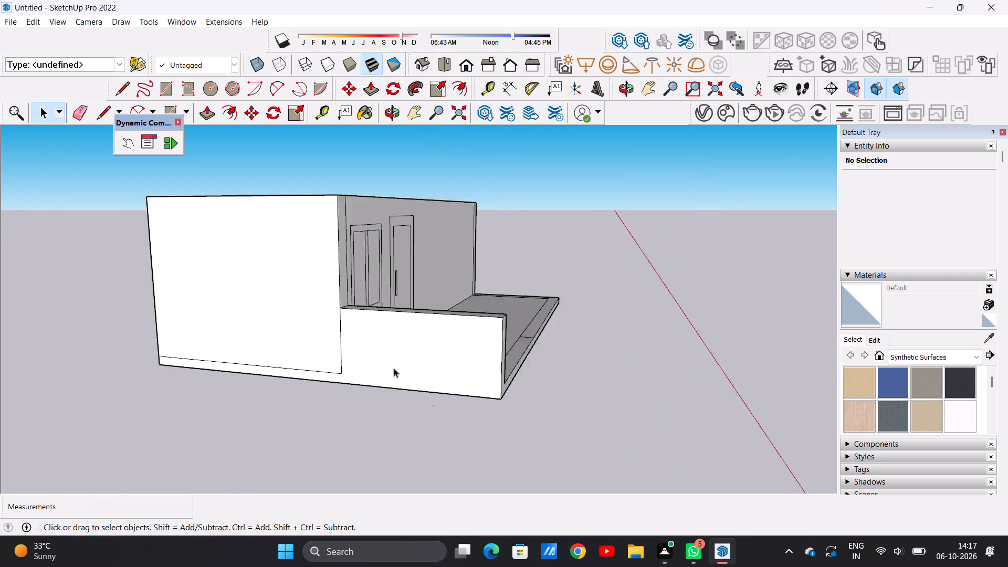
pyautogui.scroll(-7, 394, 368)
pyautogui.scroll(13, 352, 357)
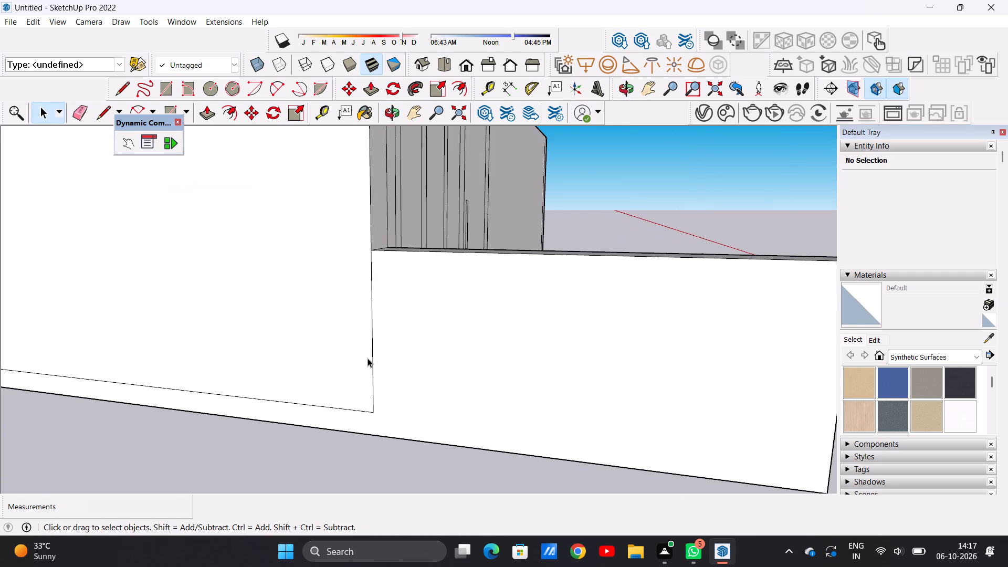
pyautogui.press('e')
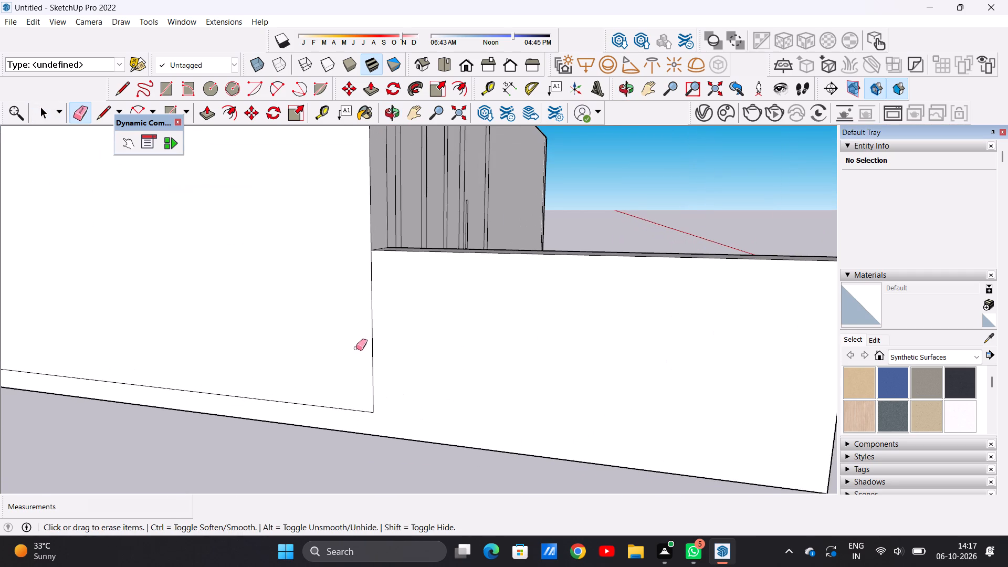
pyautogui.moveTo(356, 348); pyautogui.dragTo(373, 350)
pyautogui.moveTo(360, 405); pyautogui.dragTo(361, 419)
pyautogui.scroll(-12, 393, 372)
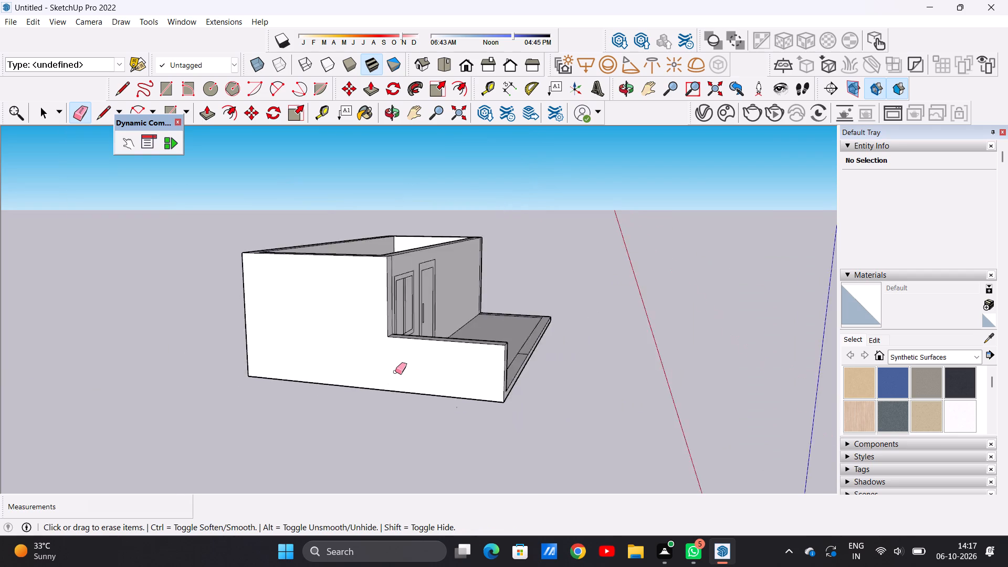
# Erase the leftover base lines on the house's opposite end wall and on its rear wall.
pyautogui.scroll(-6, 395, 372)
pyautogui.moveTo(547, 374); pyautogui.dragTo(235, 372, button='middle')
pyautogui.moveTo(722, 377); pyautogui.dragTo(344, 368, button='middle')
pyautogui.scroll(4, 542, 383)
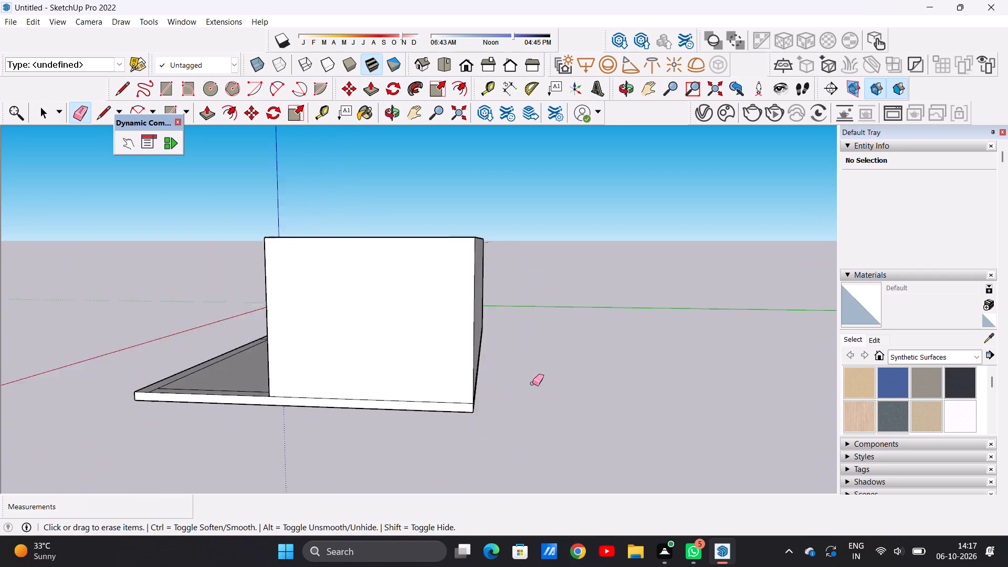
pyautogui.scroll(8, 532, 383)
pyautogui.moveTo(441, 411); pyautogui.dragTo(444, 424)
pyautogui.scroll(-7, 455, 393)
pyautogui.moveTo(540, 395); pyautogui.dragTo(409, 426, button='middle')
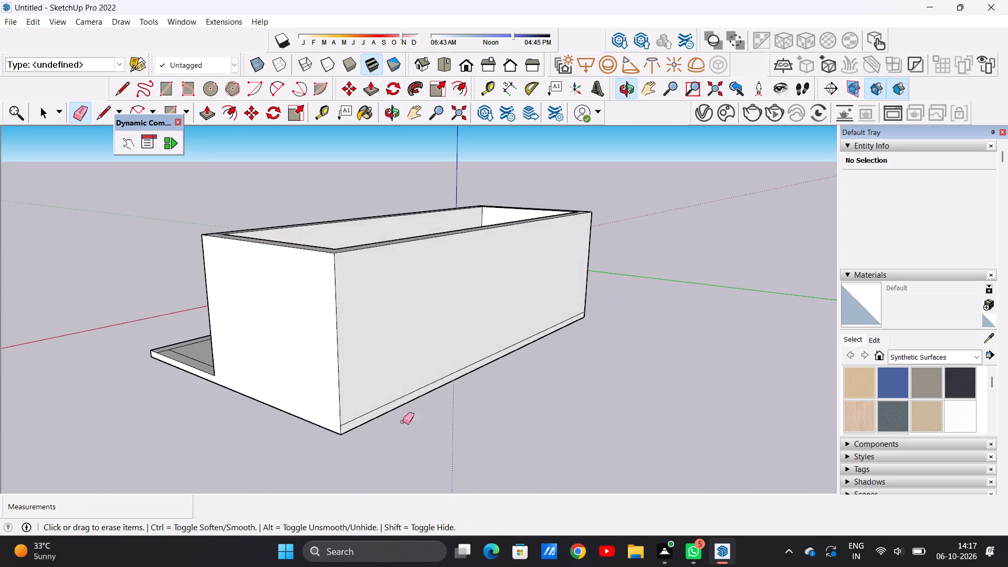
pyautogui.scroll(7, 382, 404)
pyautogui.moveTo(380, 403); pyautogui.dragTo(378, 413)
pyautogui.scroll(-10, 458, 409)
# Examine the house from the rear, front and above, including the porch's remaining border strips.
pyautogui.moveTo(626, 373); pyautogui.dragTo(312, 397, button='middle')
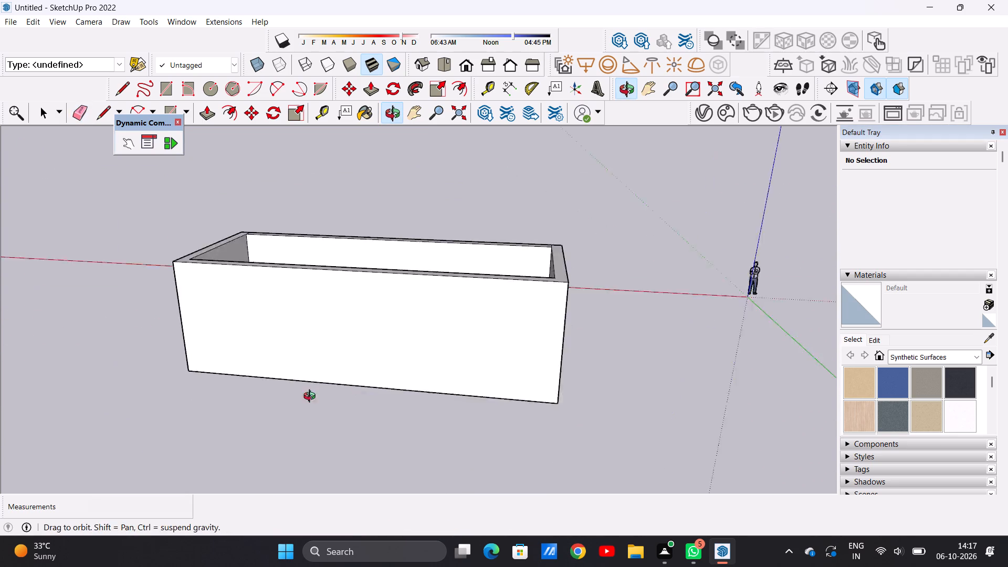
pyautogui.moveTo(312, 397); pyautogui.dragTo(292, 398, button='middle')
pyautogui.moveTo(737, 357); pyautogui.dragTo(299, 375, button='middle')
pyautogui.moveTo(504, 369); pyautogui.dragTo(267, 369, button='middle')
pyautogui.scroll(7, 314, 341)
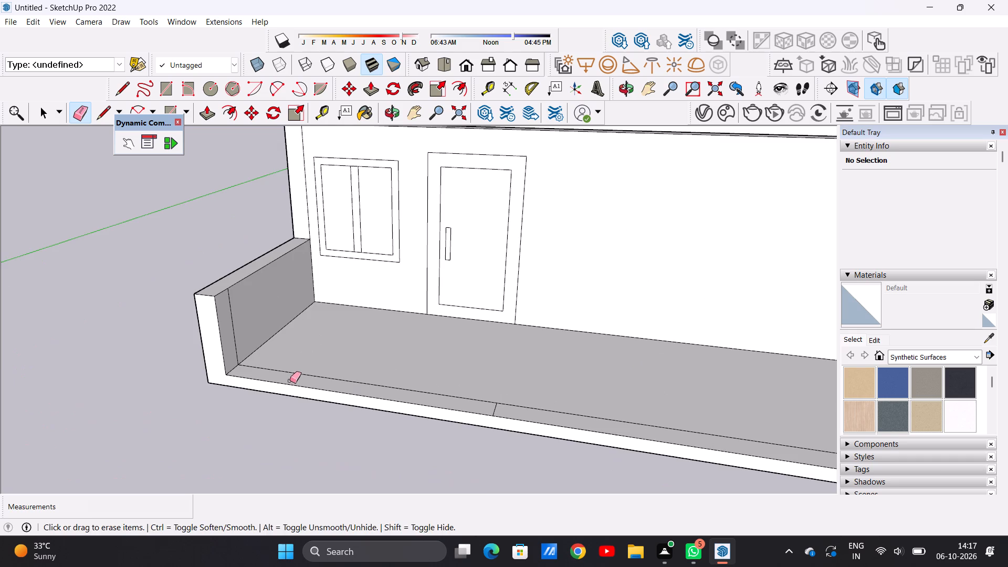
pyautogui.moveTo(304, 382); pyautogui.dragTo(372, 359, button='middle')
pyautogui.scroll(-8, 327, 438)
pyautogui.scroll(5, 646, 268)
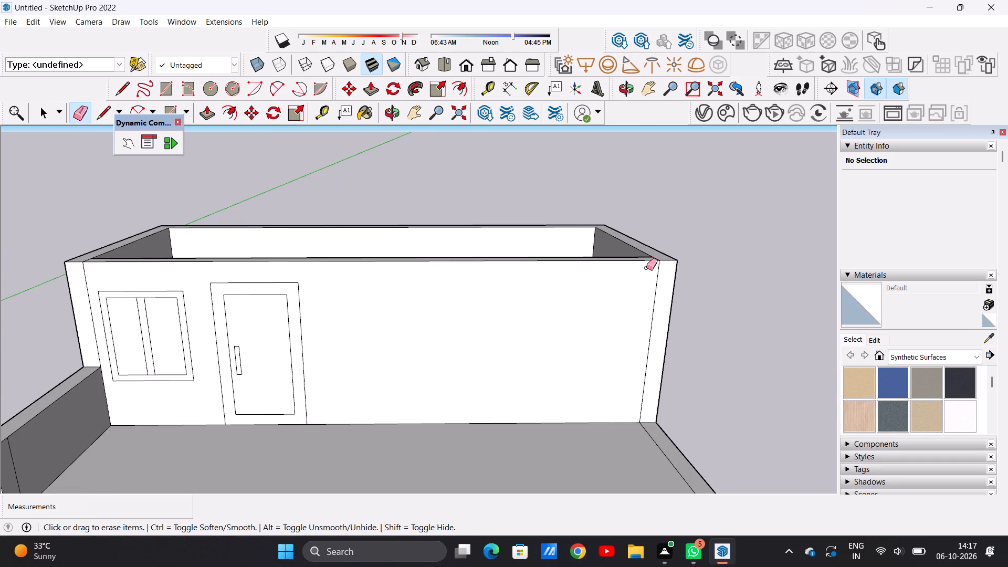
pyautogui.press('space')
pyautogui.scroll(-15, 474, 286)
pyautogui.scroll(1, 544, 299)
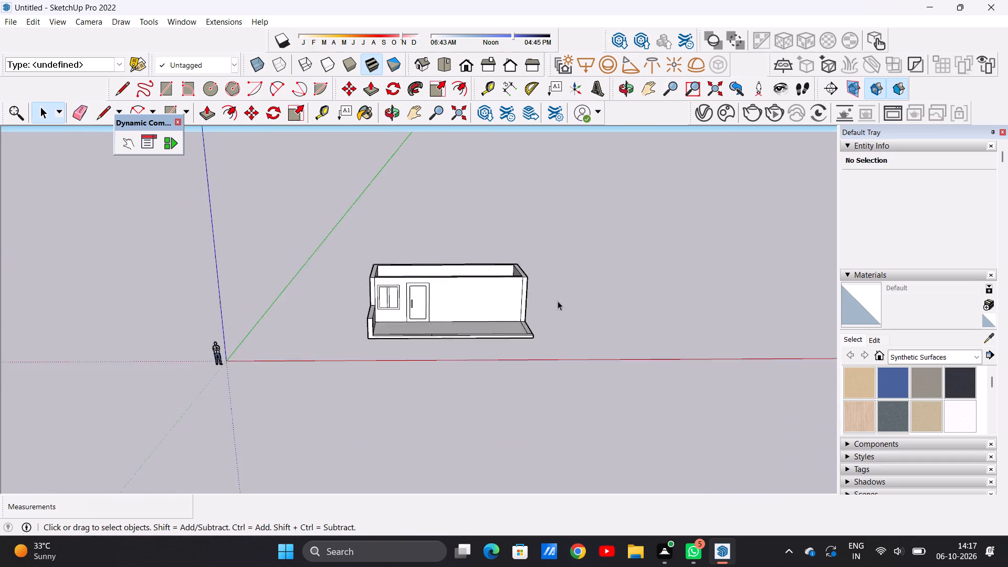
pyautogui.moveTo(558, 301); pyautogui.dragTo(371, 439, button='middle')
pyautogui.scroll(14, 475, 401)
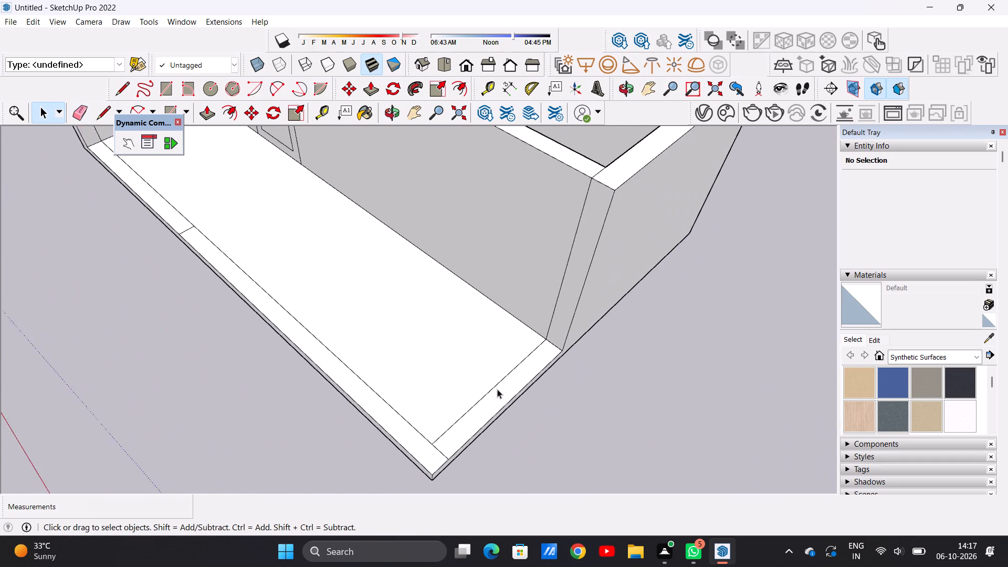
pyautogui.scroll(-10, 497, 389)
pyautogui.moveTo(470, 389); pyautogui.dragTo(490, 357, button='middle')
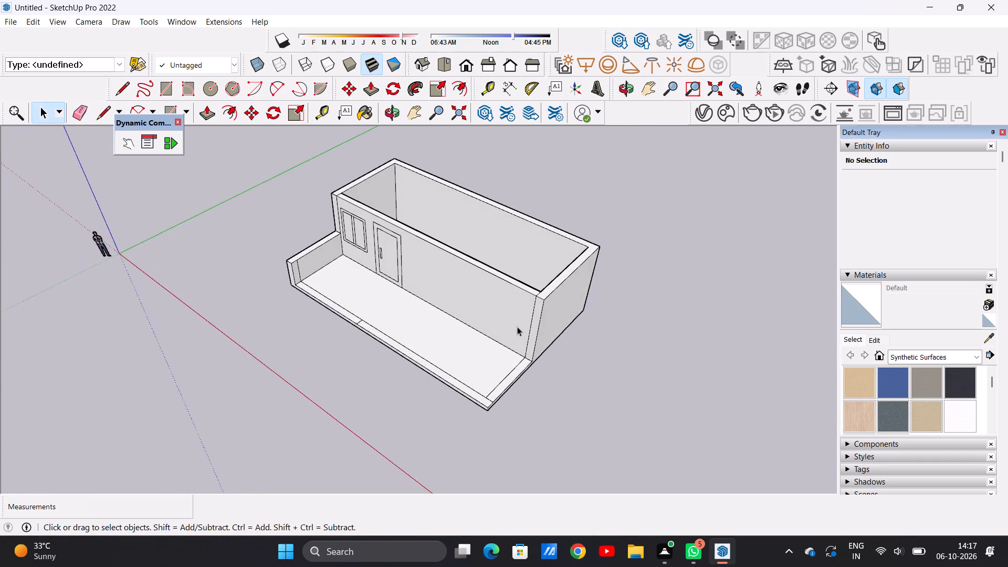
pyautogui.scroll(5, 534, 295)
pyautogui.scroll(-3, 482, 359)
pyautogui.scroll(3, 447, 280)
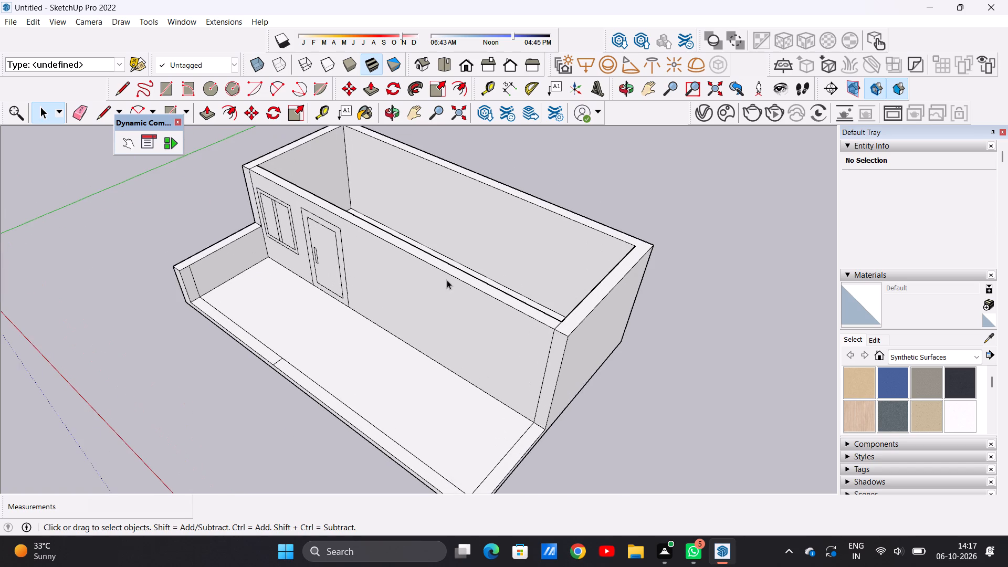
pyautogui.scroll(-5, 464, 345)
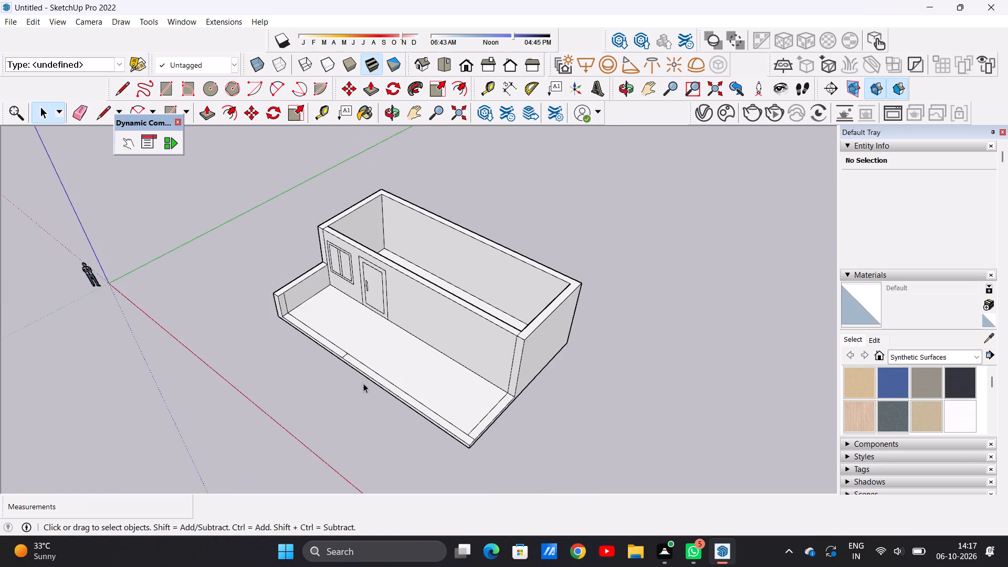
pyautogui.moveTo(361, 393); pyautogui.dragTo(509, 408, button='middle')
pyautogui.scroll(1, 516, 391)
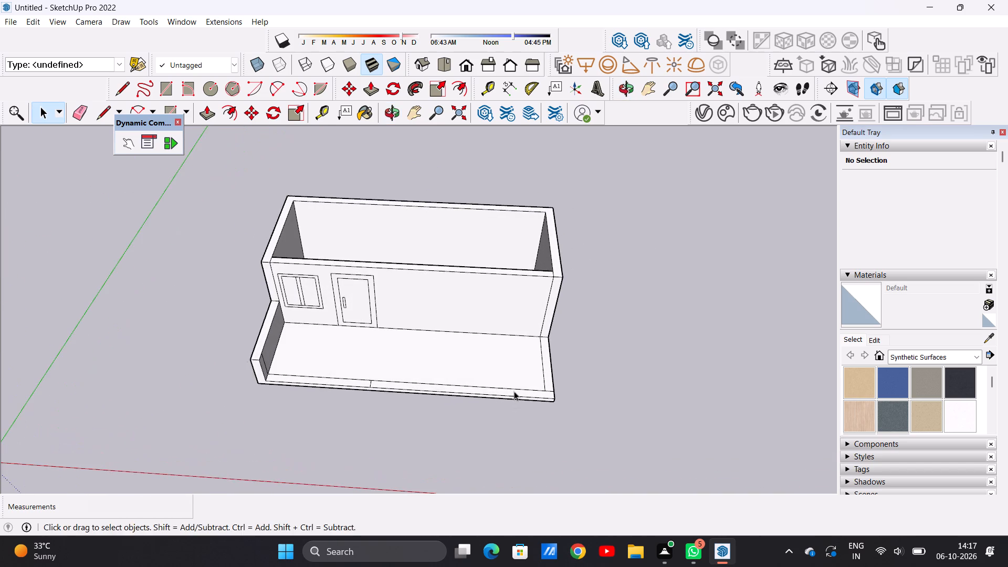
pyautogui.moveTo(466, 392); pyautogui.dragTo(480, 423, button='middle')
pyautogui.scroll(2, 534, 392)
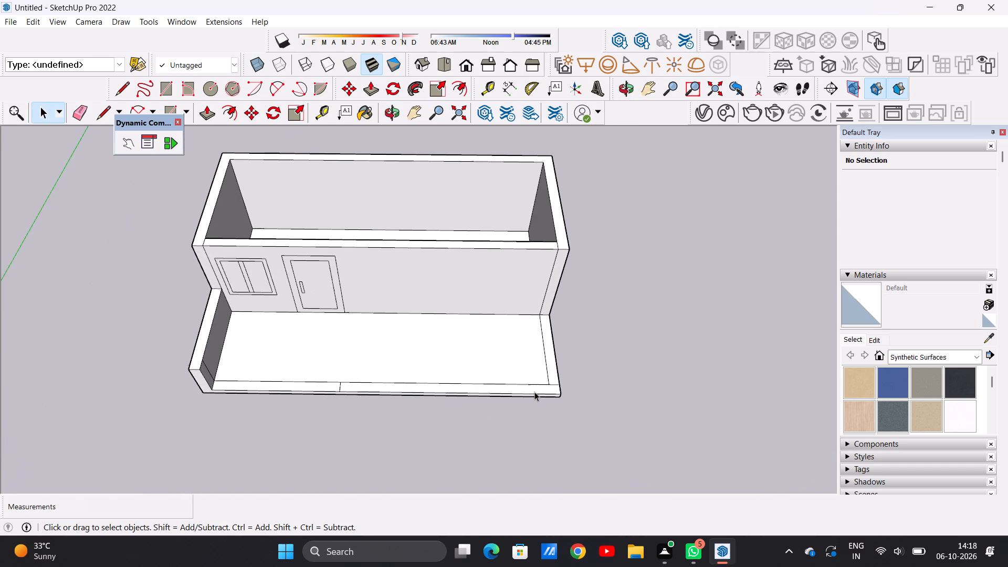
# Push/Pull the longer section of the porch's front border strip, away from the window end, upward about 23' 1 13/16".
pyautogui.press('p')
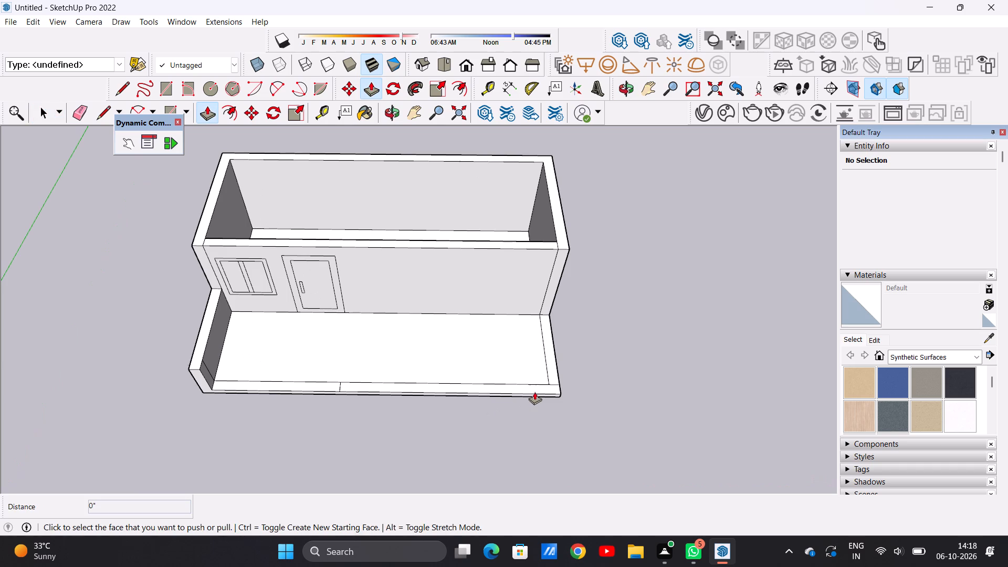
pyautogui.scroll(12, 554, 365)
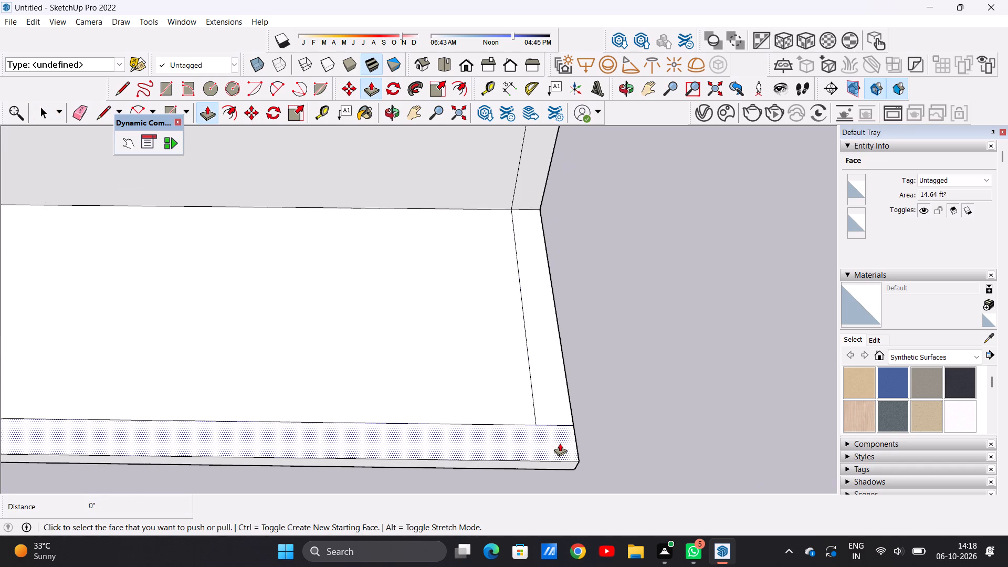
pyautogui.click(560, 443)
pyautogui.scroll(-17, 579, 342)
pyautogui.moveTo(584, 327); pyautogui.dragTo(581, 192, button='middle')
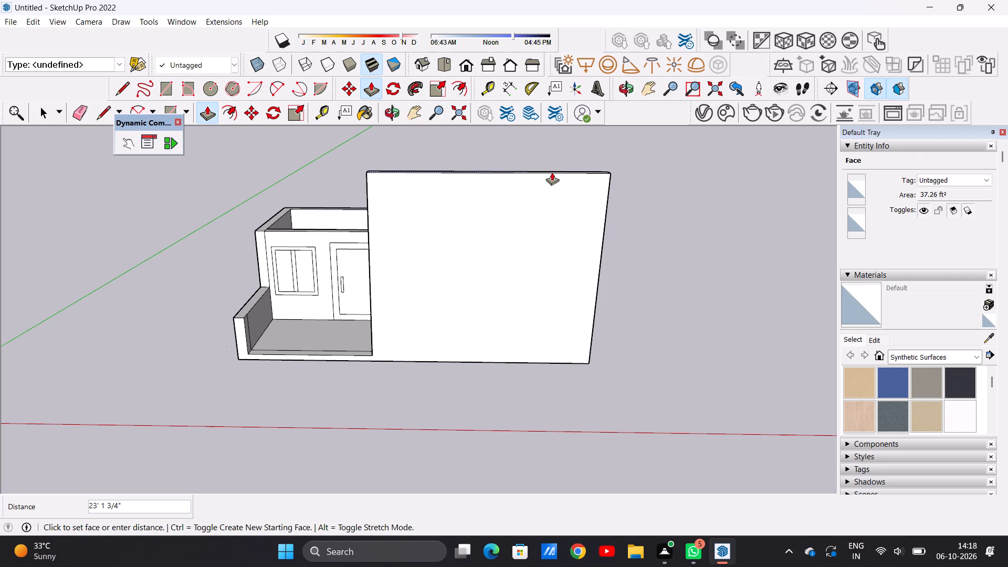
pyautogui.doubleClick(553, 172)
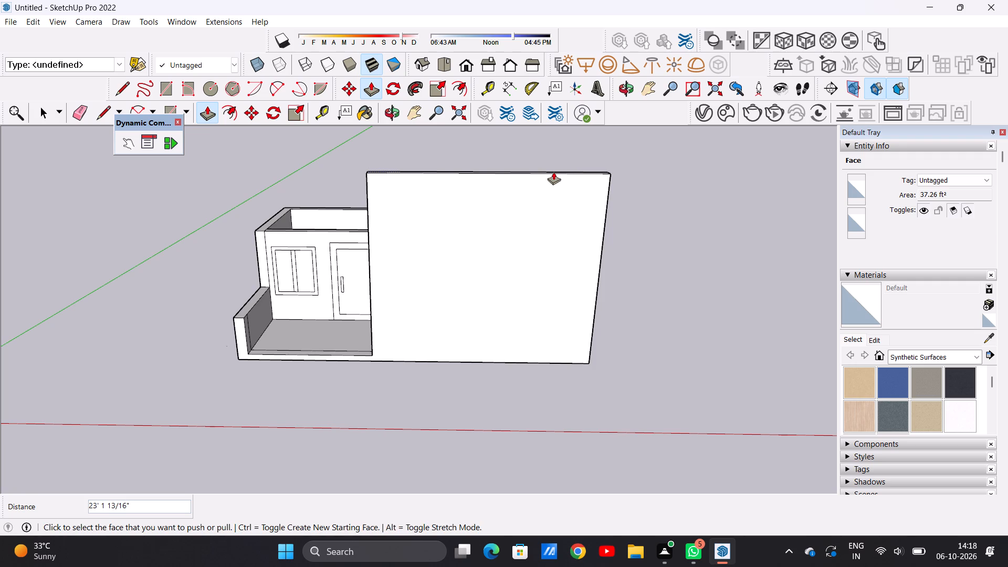
pyautogui.scroll(-2, 549, 248)
# Push/Pull the porch's side border strip at the end opposite the window up about 13' 4 13/16", level with the house wall tops.
pyautogui.moveTo(683, 279); pyautogui.dragTo(283, 358, button='middle')
pyautogui.scroll(4, 339, 402)
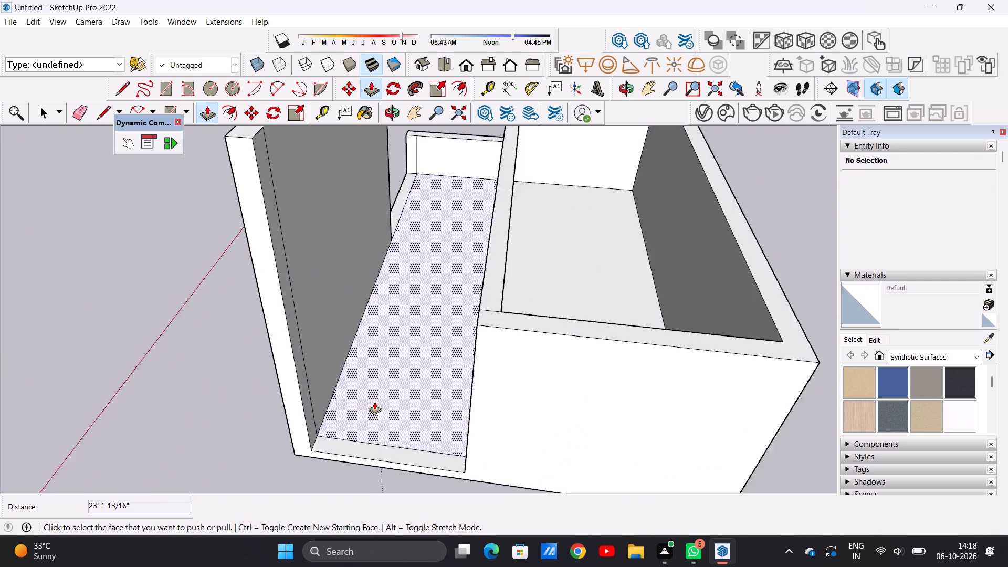
pyautogui.scroll(5, 374, 402)
pyautogui.scroll(-9, 385, 399)
pyautogui.scroll(11, 416, 418)
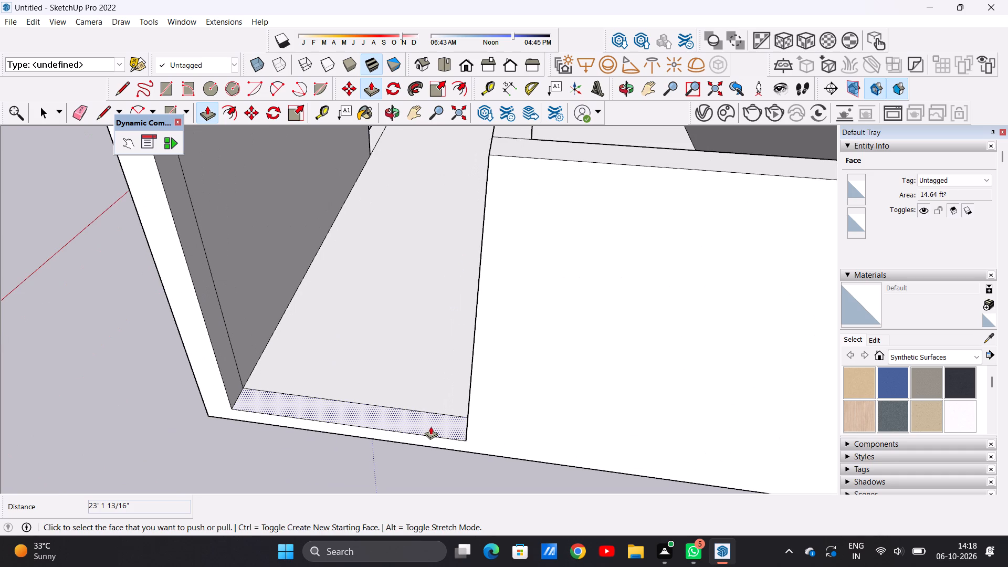
pyautogui.click(430, 426)
pyautogui.scroll(-9, 445, 388)
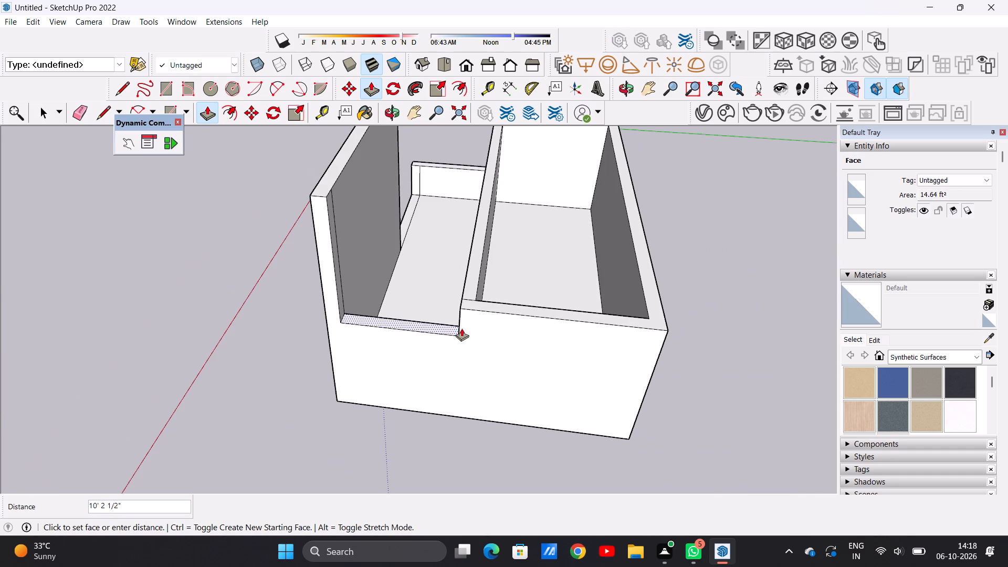
pyautogui.click(461, 307)
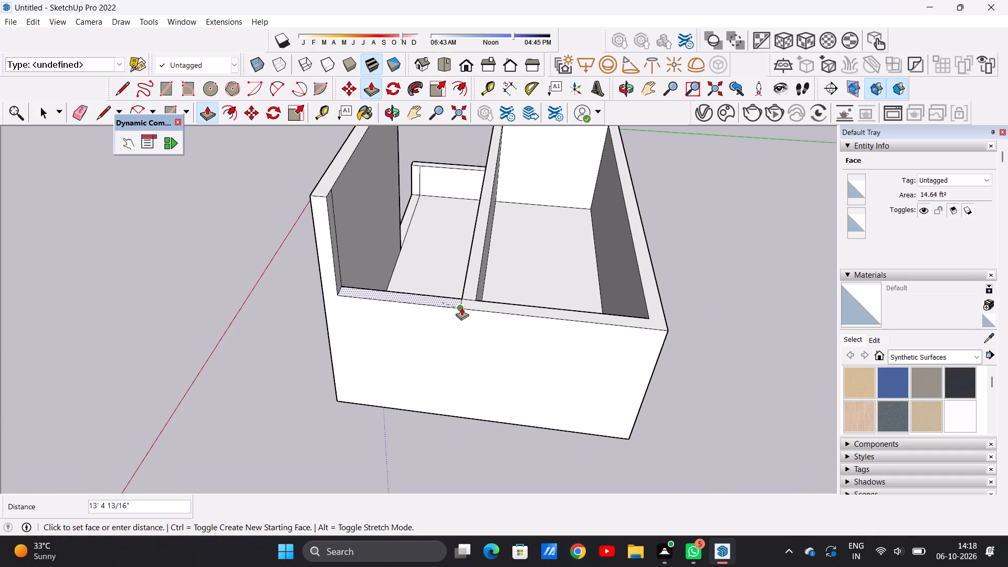
pyautogui.press('space')
# Examine the raised front and side porch walls against the house from both ends and from above.
pyautogui.scroll(-5, 324, 381)
pyautogui.moveTo(289, 371); pyautogui.dragTo(515, 312, button='middle')
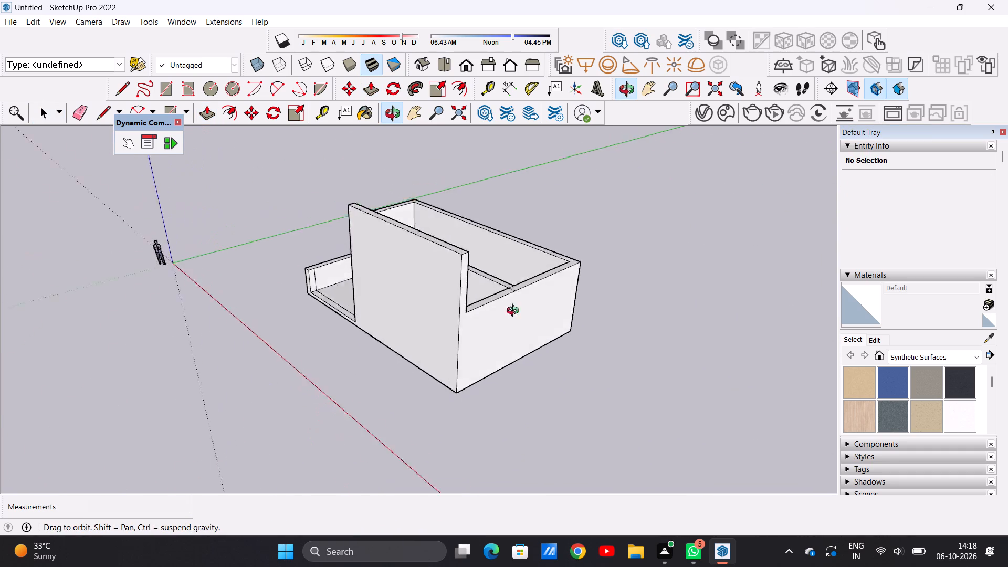
pyautogui.moveTo(515, 312); pyautogui.dragTo(537, 293, button='middle')
pyautogui.moveTo(442, 295); pyautogui.dragTo(590, 318, button='middle')
pyautogui.moveTo(373, 319); pyautogui.dragTo(565, 320, button='middle')
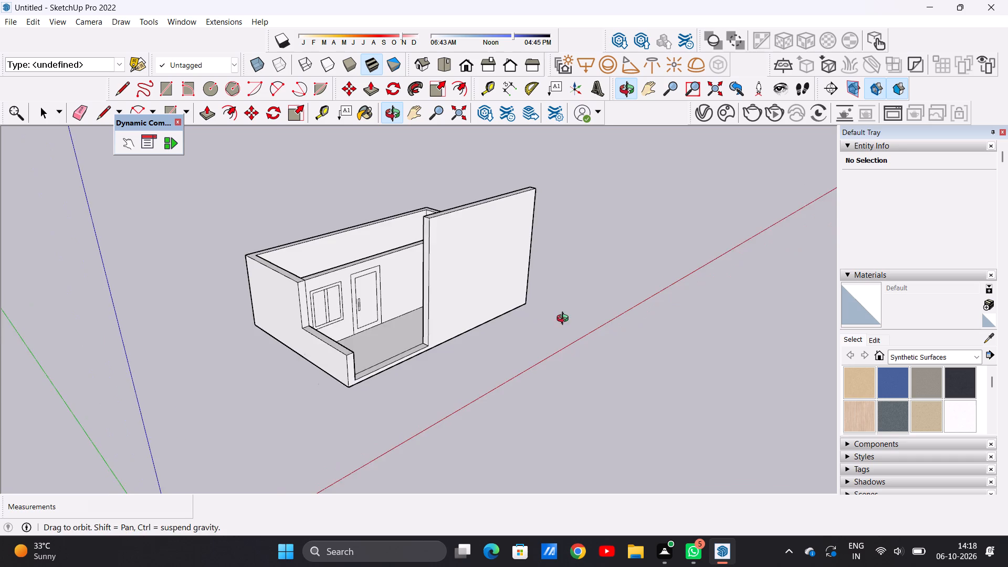
pyautogui.moveTo(565, 320); pyautogui.dragTo(604, 299, button='middle')
pyautogui.moveTo(469, 306); pyautogui.dragTo(446, 425, button='middle')
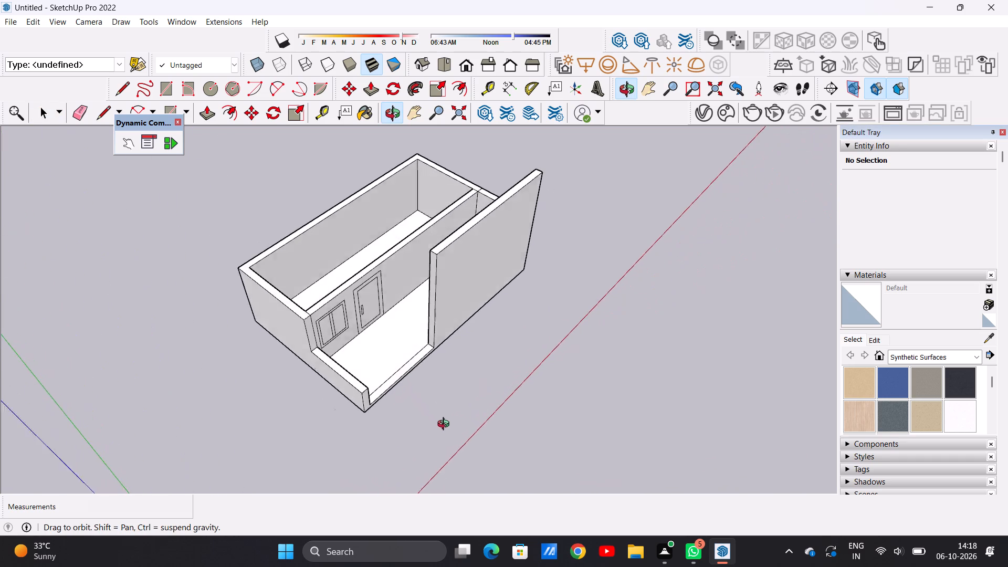
pyautogui.moveTo(446, 425); pyautogui.dragTo(445, 456, button='middle')
pyautogui.moveTo(402, 362); pyautogui.dragTo(281, 388, button='middle')
pyautogui.scroll(3, 356, 318)
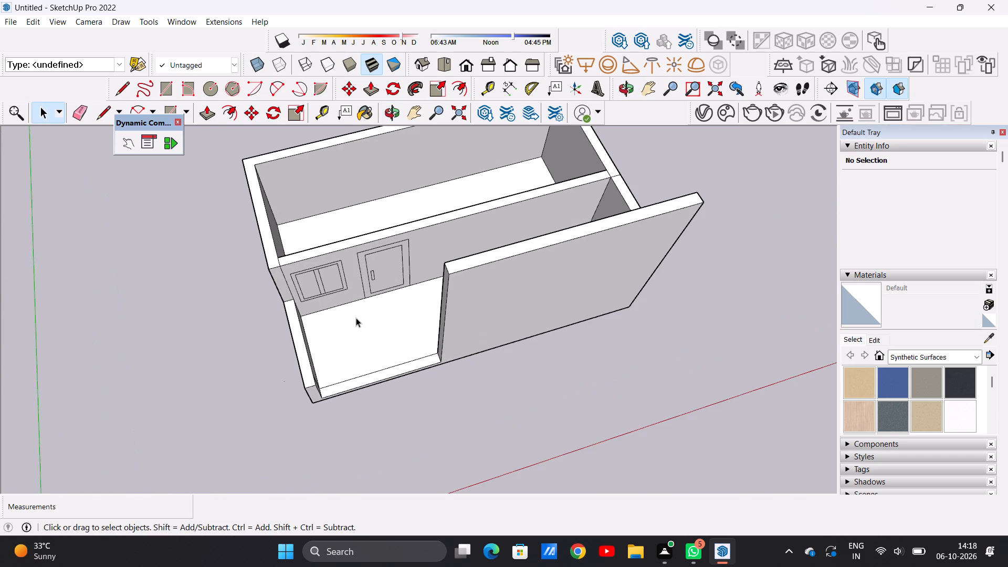
# Copy the main room's floor face straight up 13' 4 13/16" to the top of the house walls.
pyautogui.scroll(-6, 356, 318)
pyautogui.moveTo(376, 323); pyautogui.dragTo(297, 368, button='middle')
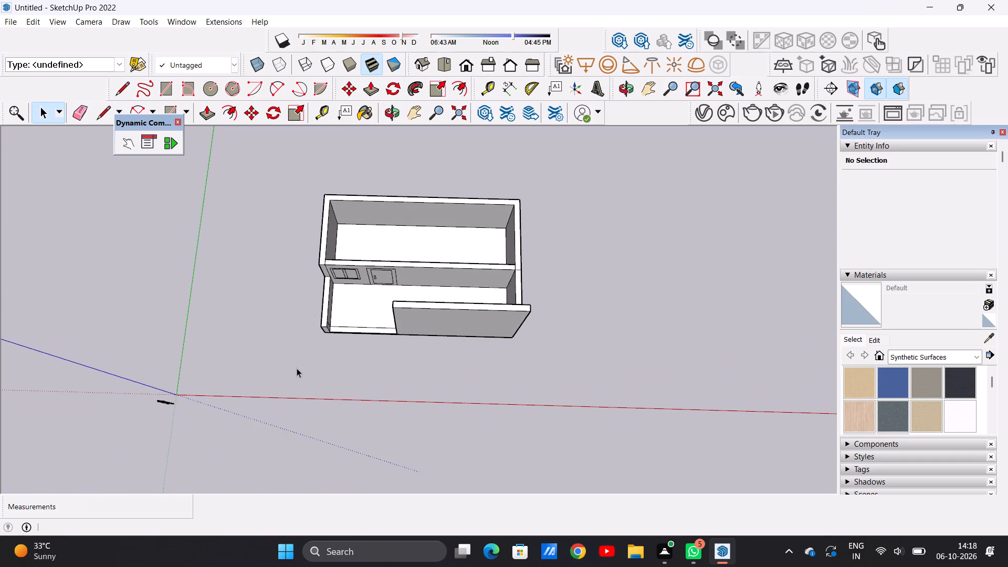
pyautogui.scroll(-6, 336, 327)
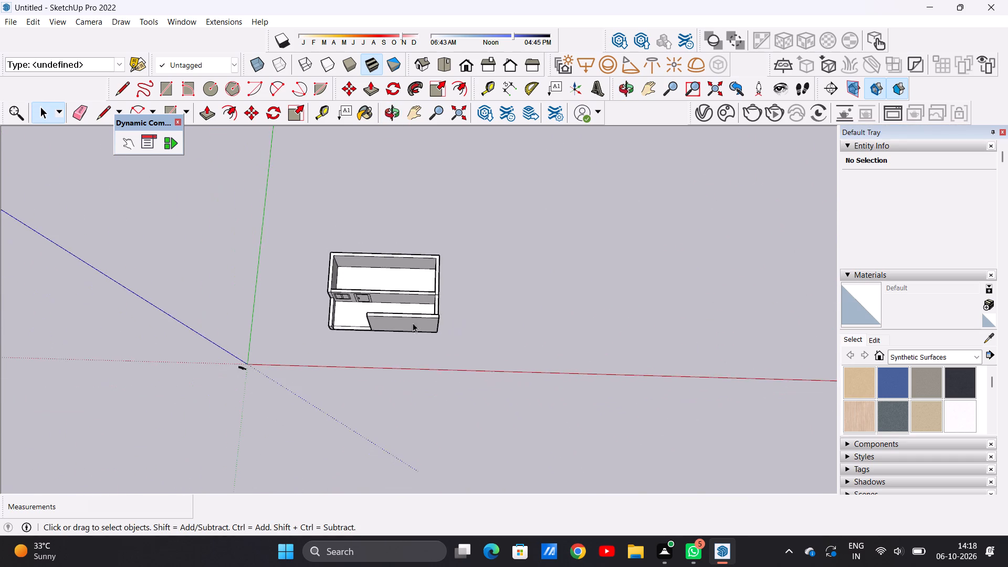
pyautogui.moveTo(432, 323); pyautogui.dragTo(291, 369, button='middle')
pyautogui.scroll(7, 372, 314)
pyautogui.scroll(4, 446, 293)
pyautogui.moveTo(446, 291); pyautogui.dragTo(322, 295, button='middle')
pyautogui.scroll(-8, 309, 327)
pyautogui.scroll(7, 395, 270)
pyautogui.doubleClick(395, 270)
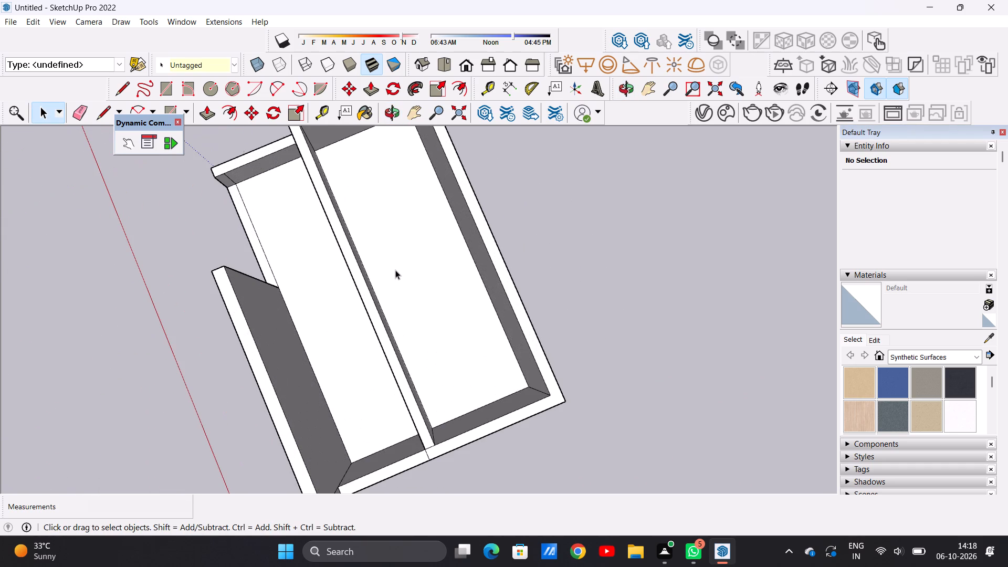
pyautogui.scroll(-10, 400, 312)
pyautogui.scroll(9, 408, 248)
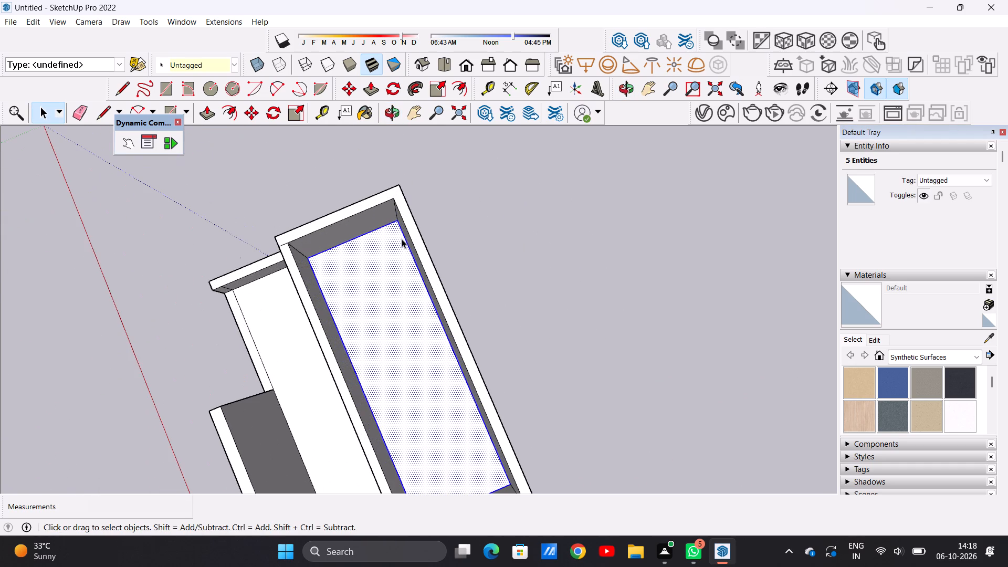
pyautogui.press('m')
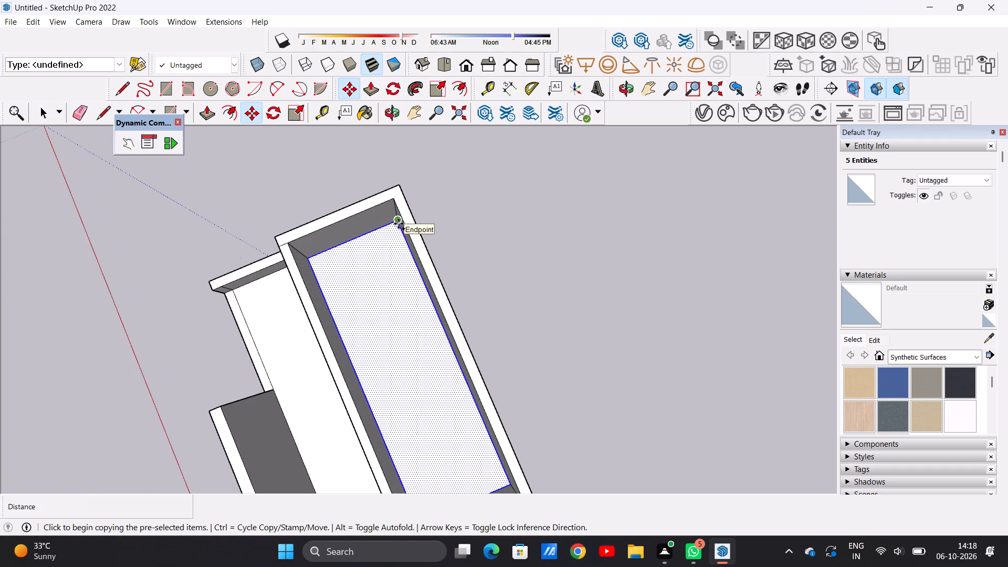
pyautogui.click(398, 224)
pyautogui.click(397, 203)
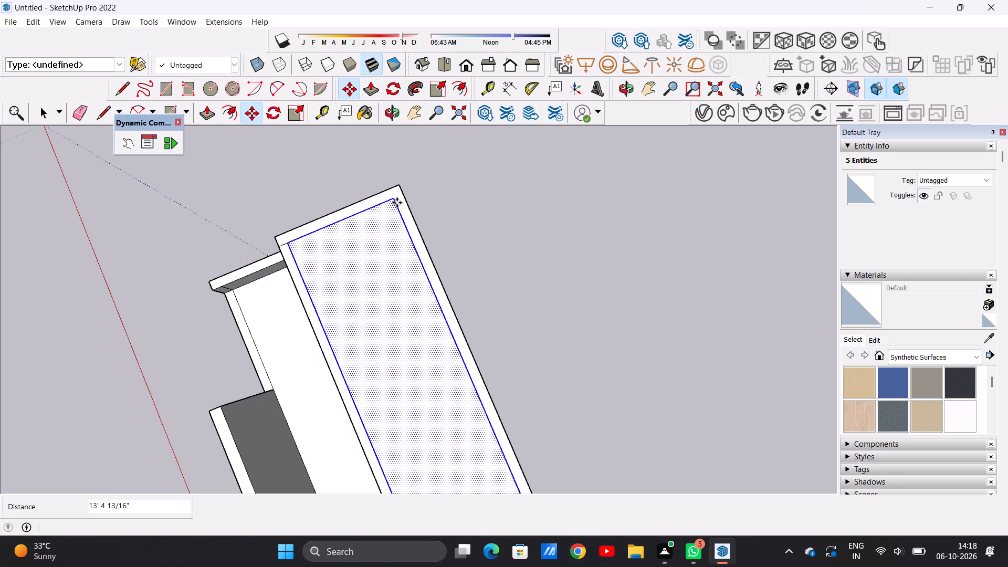
pyautogui.press('space')
pyautogui.click(529, 232)
# Copy the porch floor face straight up 13' 4 13/16" so it lies level with the house wall tops.
pyautogui.scroll(-11, 468, 228)
pyautogui.scroll(6, 411, 301)
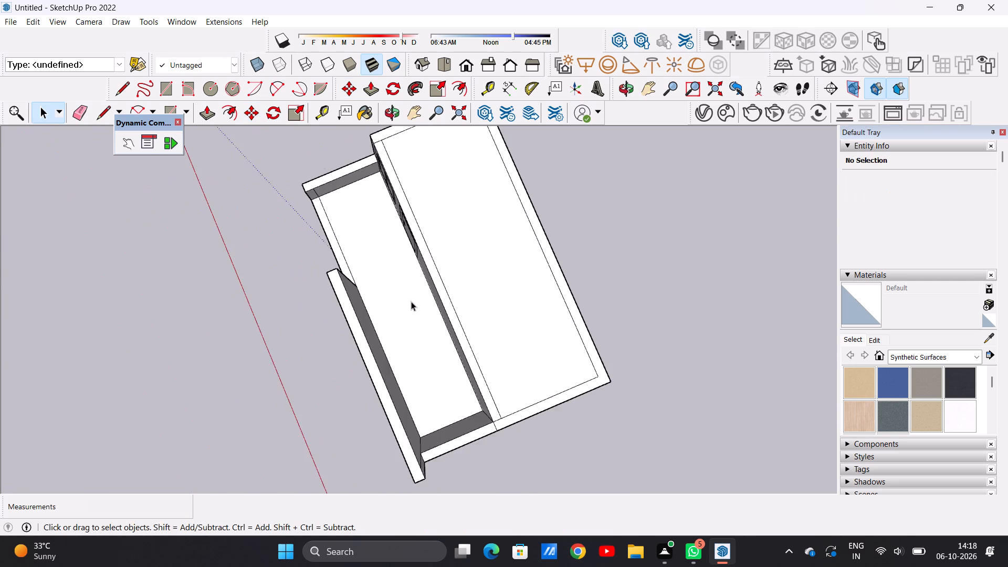
pyautogui.scroll(3, 411, 301)
pyautogui.scroll(-1, 411, 301)
pyautogui.scroll(2, 411, 301)
pyautogui.doubleClick(411, 301)
pyautogui.scroll(-3, 404, 301)
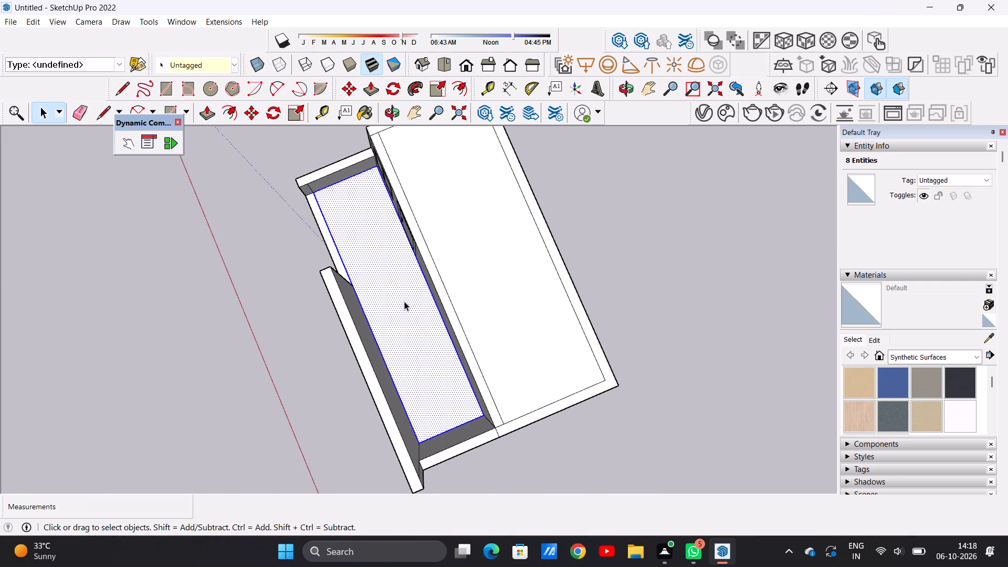
pyautogui.press('m')
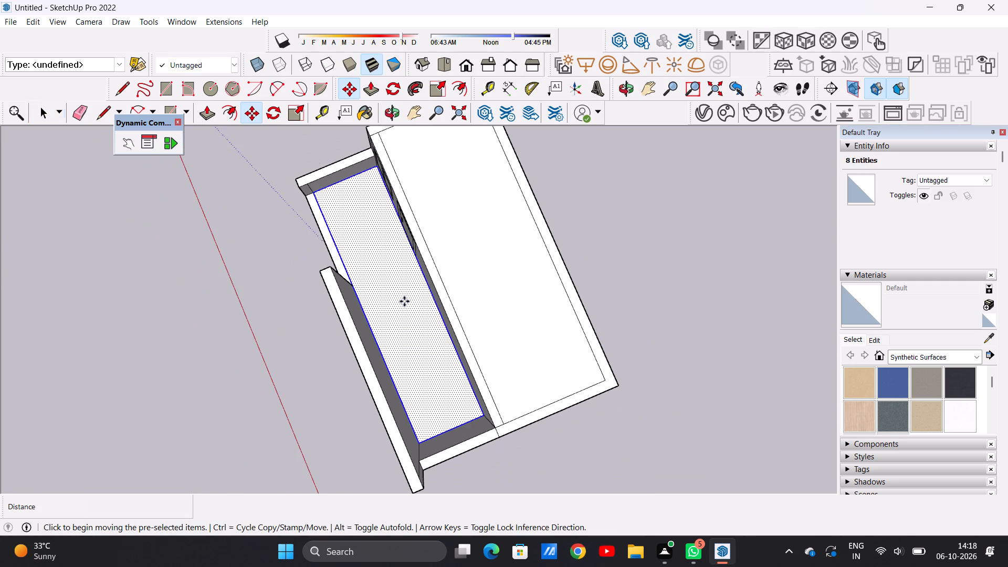
pyautogui.scroll(2, 383, 166)
pyautogui.scroll(-6, 362, 224)
pyautogui.scroll(8, 369, 191)
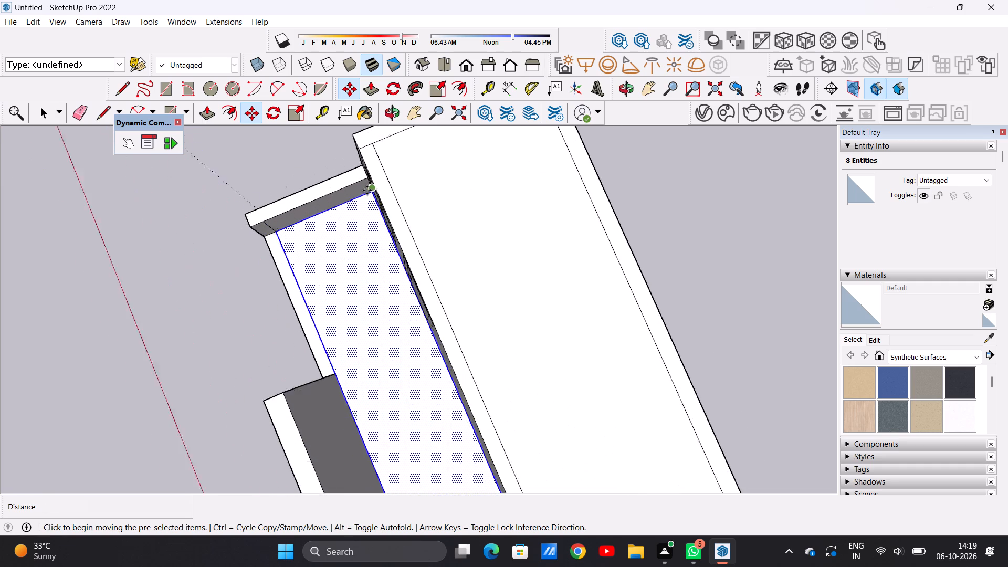
pyautogui.scroll(1, 367, 190)
pyautogui.scroll(-5, 367, 190)
pyautogui.scroll(12, 367, 191)
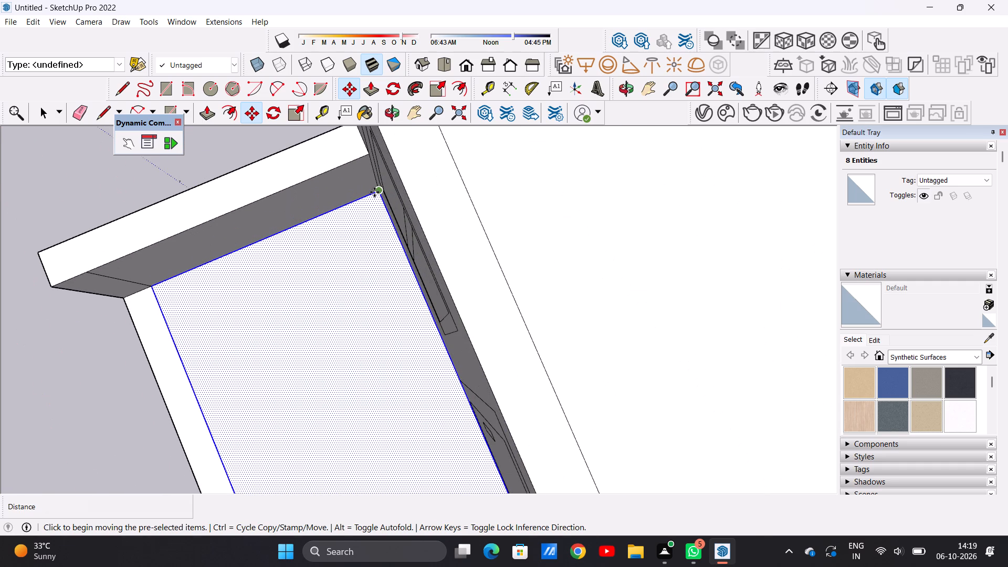
pyautogui.click(374, 192)
pyautogui.scroll(-11, 369, 174)
pyautogui.scroll(3, 364, 139)
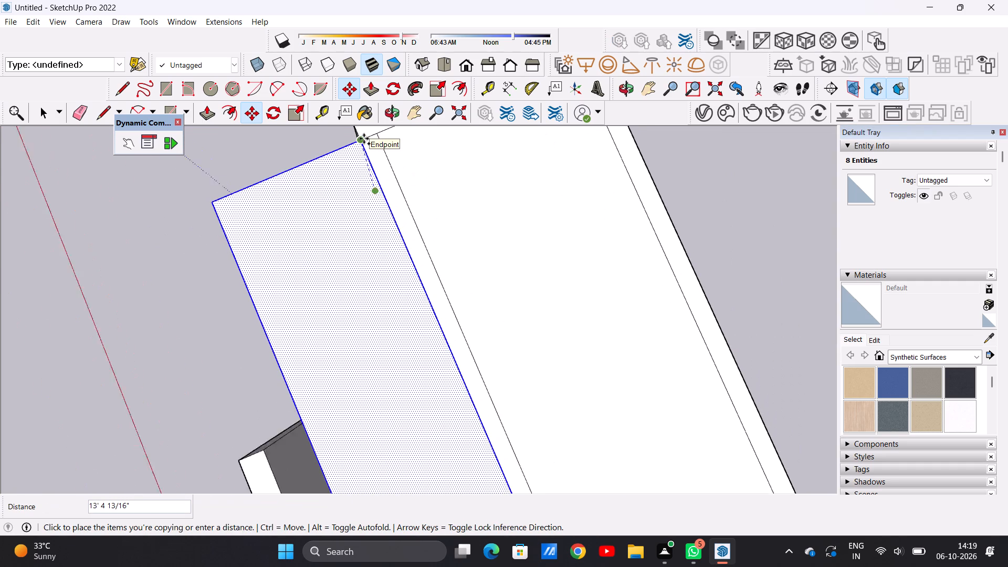
pyautogui.scroll(2, 364, 139)
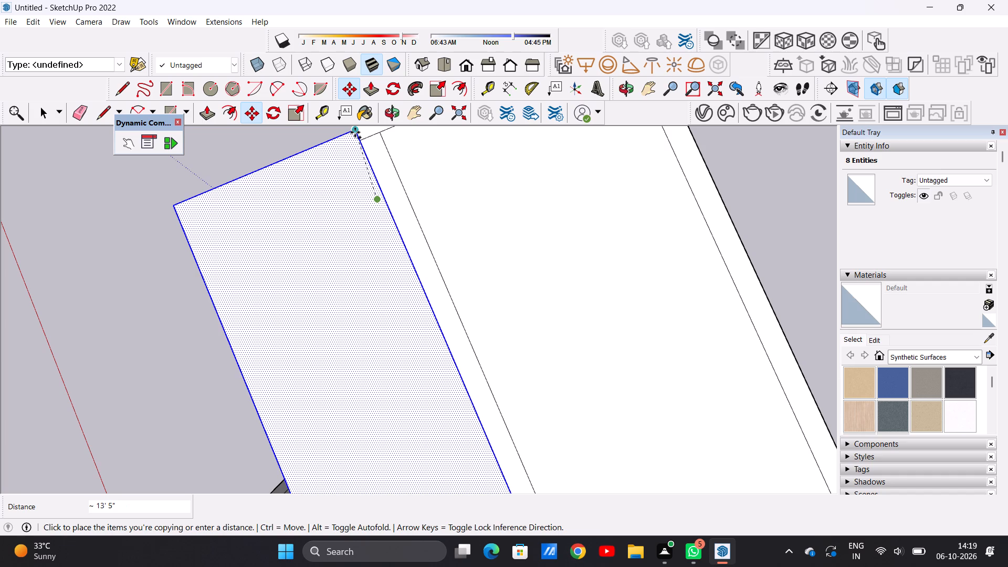
pyautogui.scroll(-9, 355, 132)
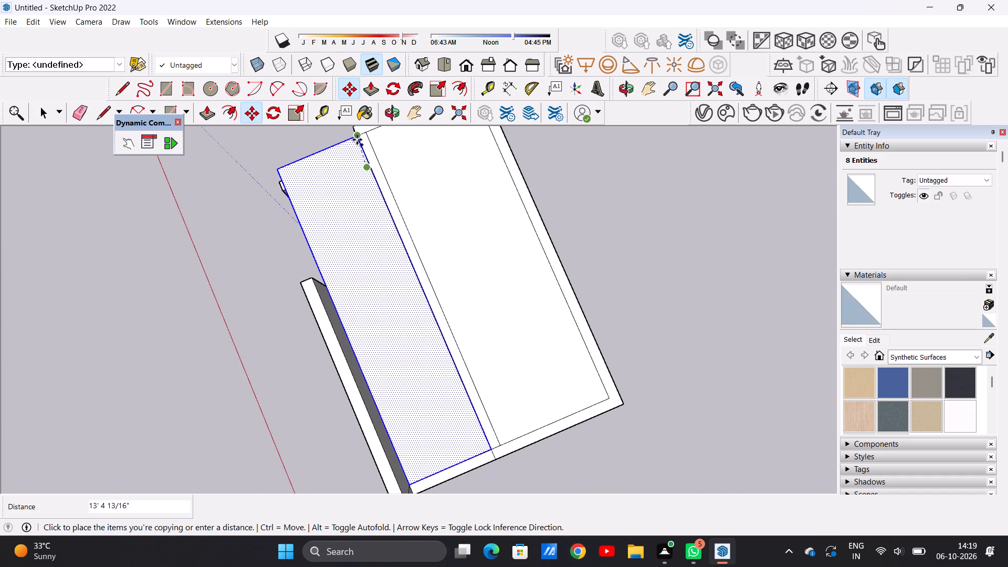
pyautogui.click(357, 140)
pyautogui.press('space')
# Examine the main roof face and the porch roof face from the front and the window end.
pyautogui.scroll(-8, 363, 226)
pyautogui.moveTo(340, 241); pyautogui.dragTo(517, 147, button='middle')
pyautogui.click(532, 175)
pyautogui.moveTo(300, 291); pyautogui.dragTo(439, 130, button='middle')
pyautogui.moveTo(220, 397); pyautogui.dragTo(204, 327, button='middle')
pyautogui.scroll(13, 307, 278)
pyautogui.scroll(-5, 324, 318)
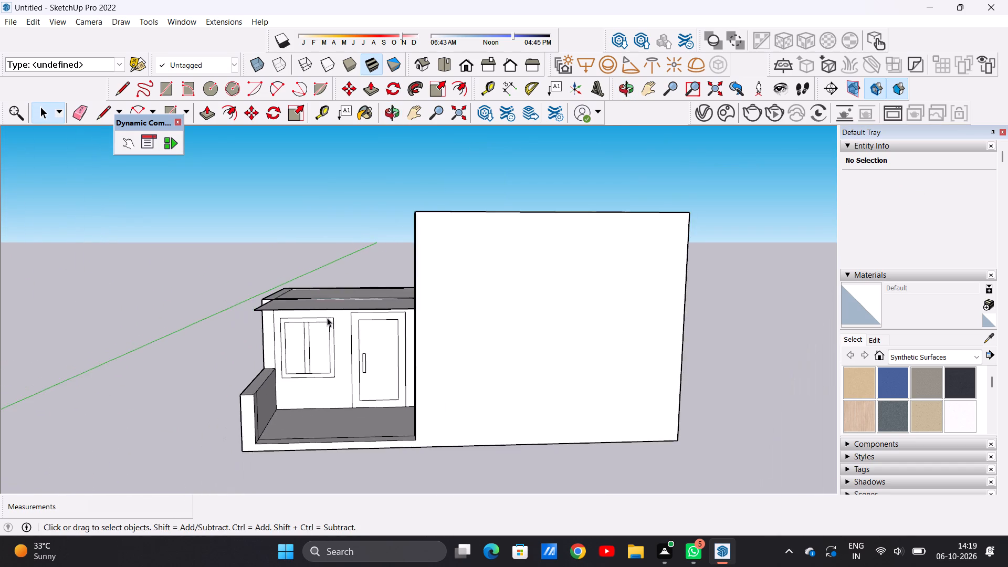
pyautogui.scroll(-2, 327, 318)
pyautogui.moveTo(268, 319); pyautogui.dragTo(381, 340, button='middle')
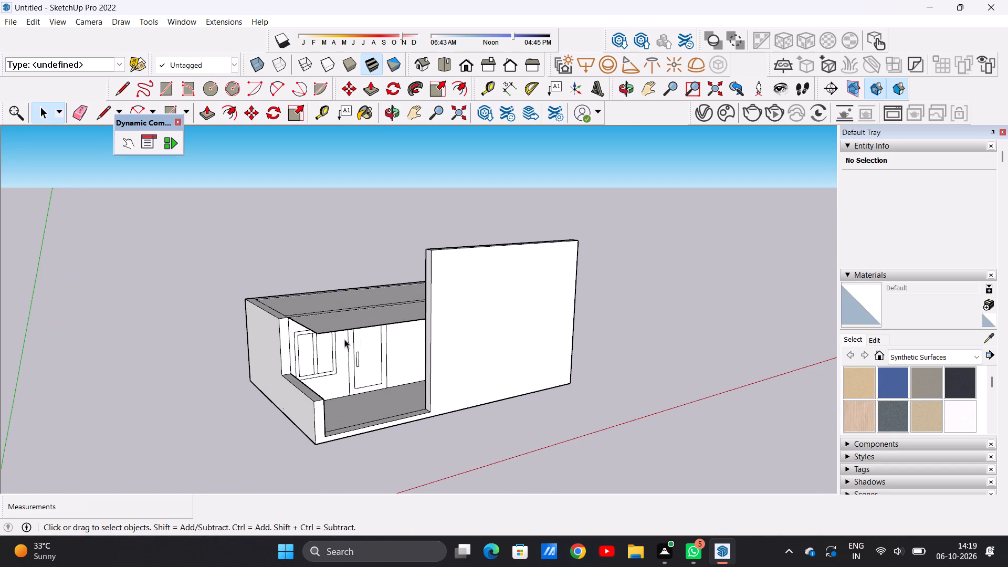
pyautogui.scroll(5, 311, 333)
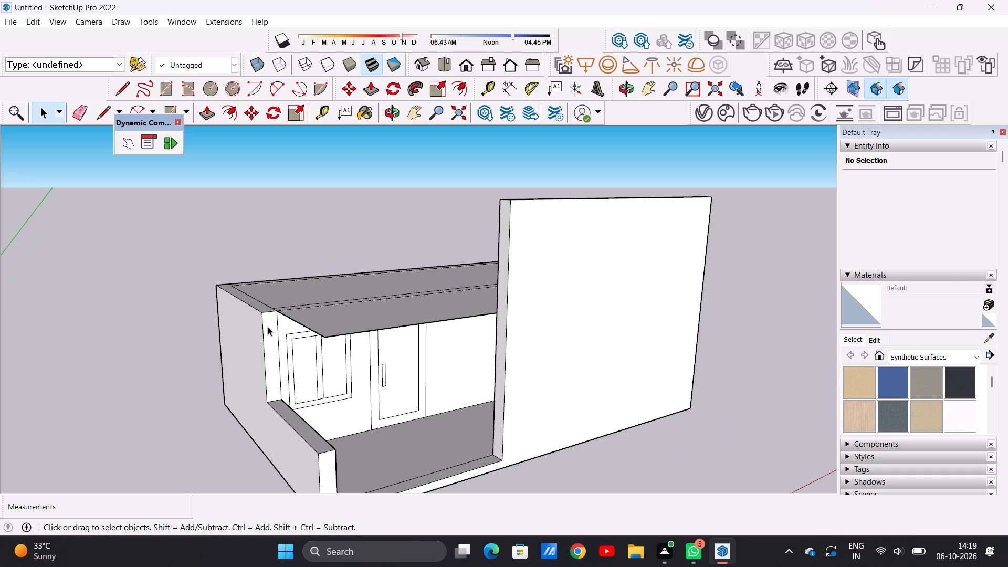
pyautogui.scroll(-4, 308, 314)
# Draw a rectangular strip about 10' 11 1/4" by 1' 4 1/16" along the porch roof's edge at the window end.
pyautogui.moveTo(319, 317); pyautogui.dragTo(238, 448, button='middle')
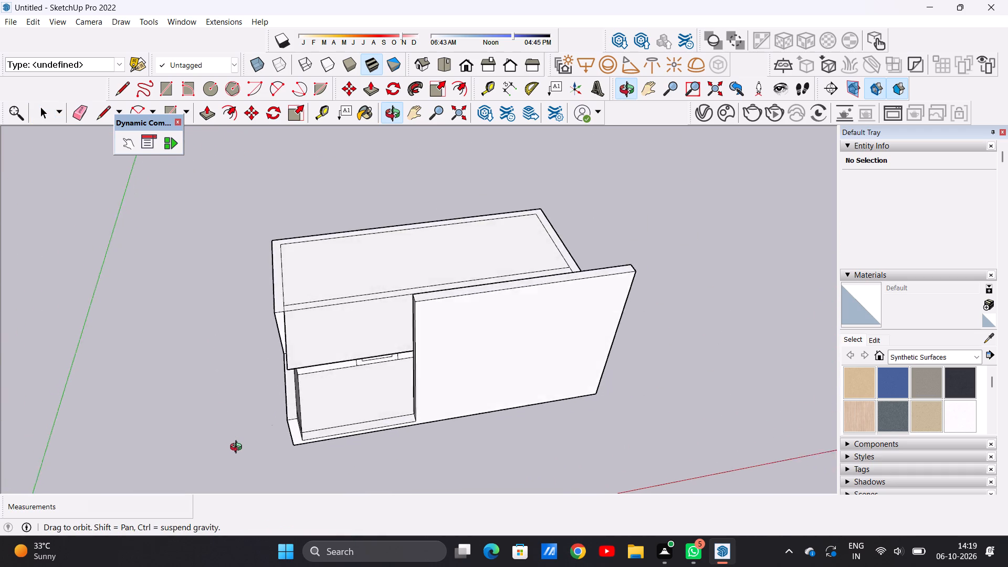
pyautogui.moveTo(238, 448); pyautogui.dragTo(343, 444, button='middle')
pyautogui.scroll(6, 320, 391)
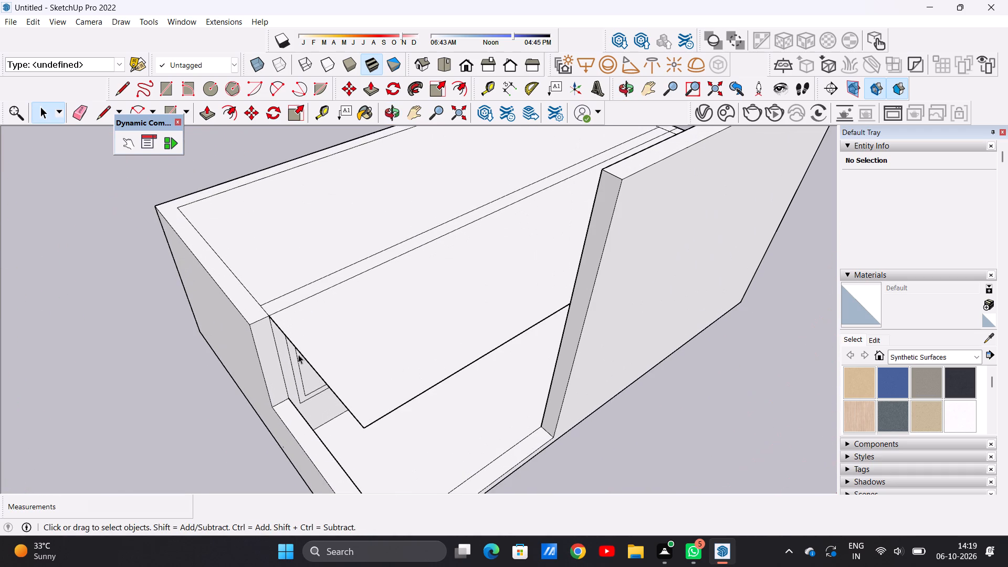
pyautogui.press('r')
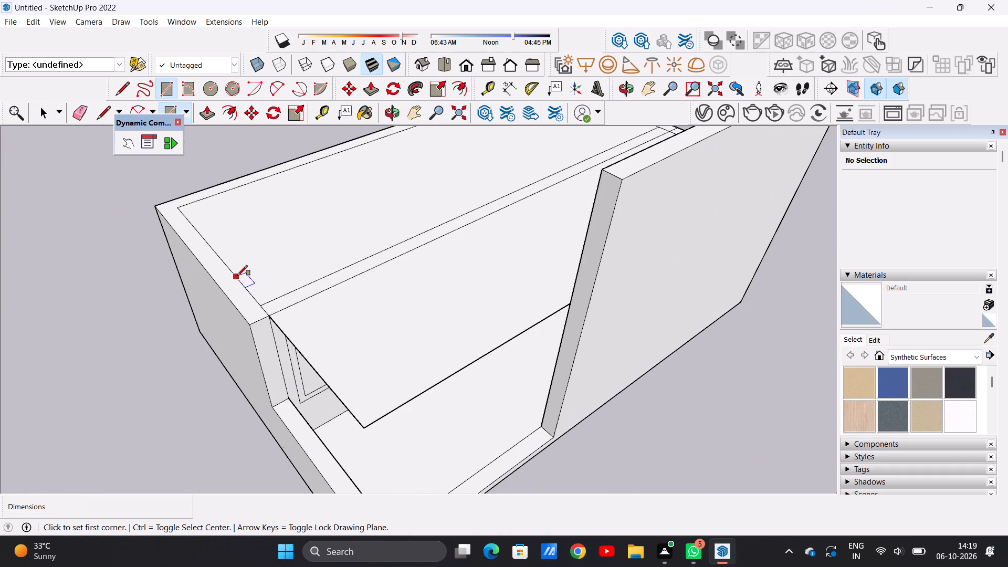
pyautogui.click(268, 316)
pyautogui.click(247, 324)
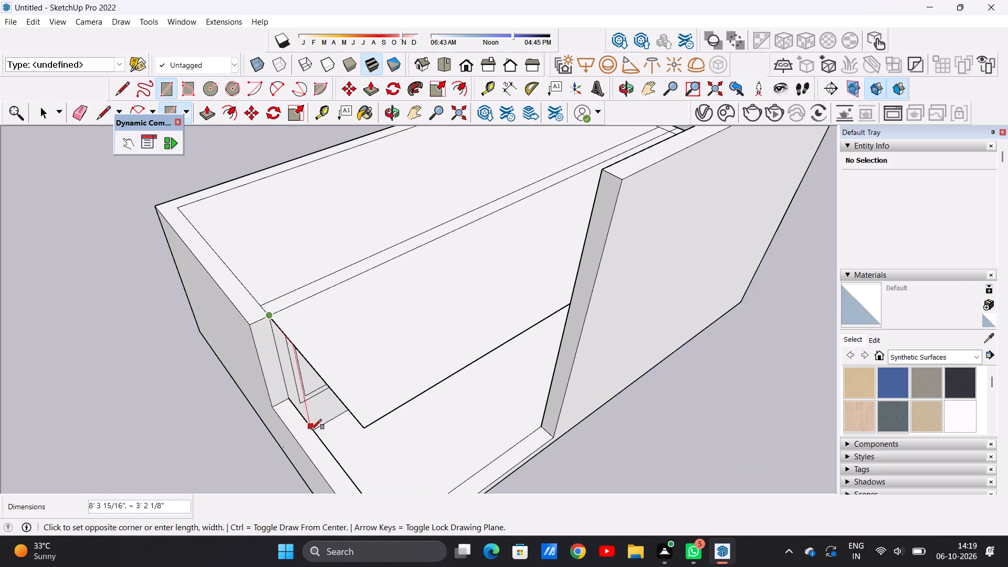
pyautogui.click(364, 429)
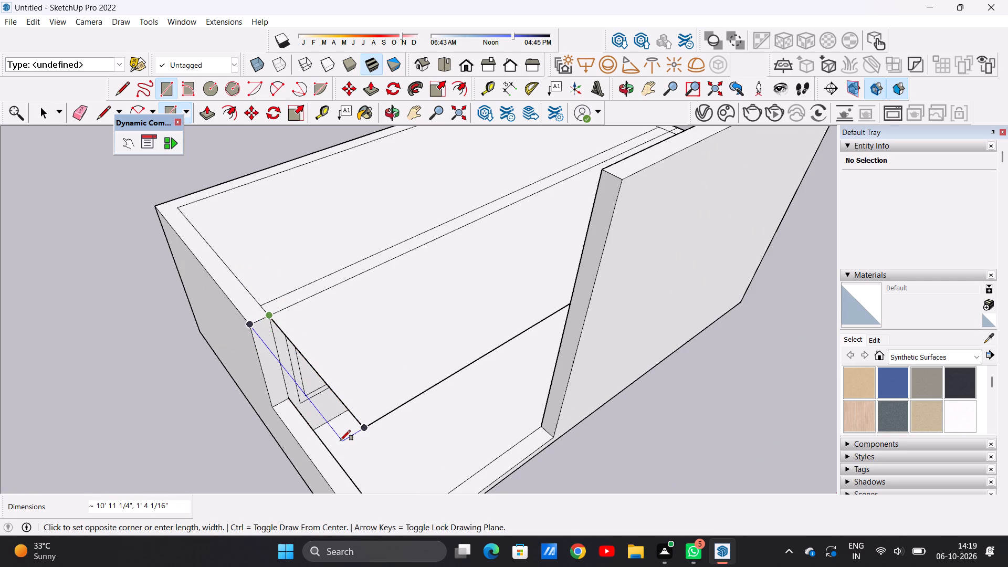
pyautogui.click(340, 440)
pyautogui.press('space')
# Push/Pull the inner roof face over the main room up 3'.
pyautogui.scroll(-3, 293, 313)
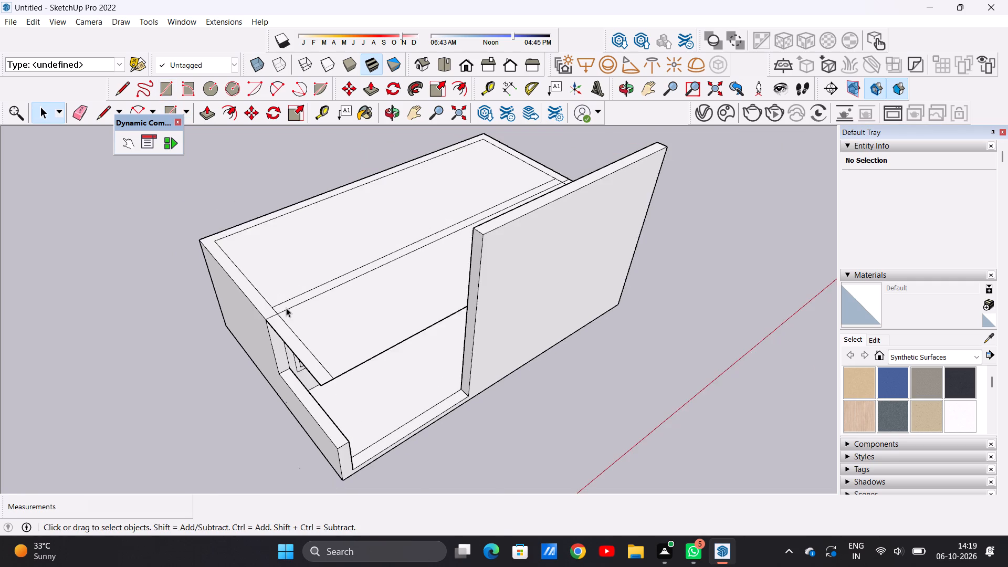
pyautogui.scroll(-4, 286, 308)
pyautogui.moveTo(371, 356); pyautogui.dragTo(359, 273, button='middle')
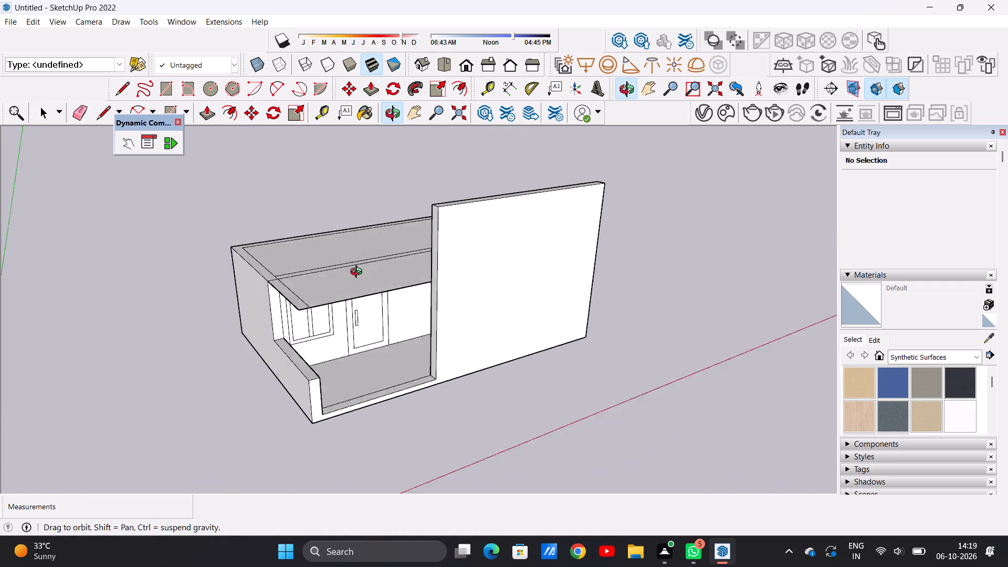
pyautogui.moveTo(359, 273); pyautogui.dragTo(516, 295, button='middle')
pyautogui.scroll(-1, 516, 299)
pyautogui.scroll(-4, 405, 308)
pyautogui.scroll(9, 360, 265)
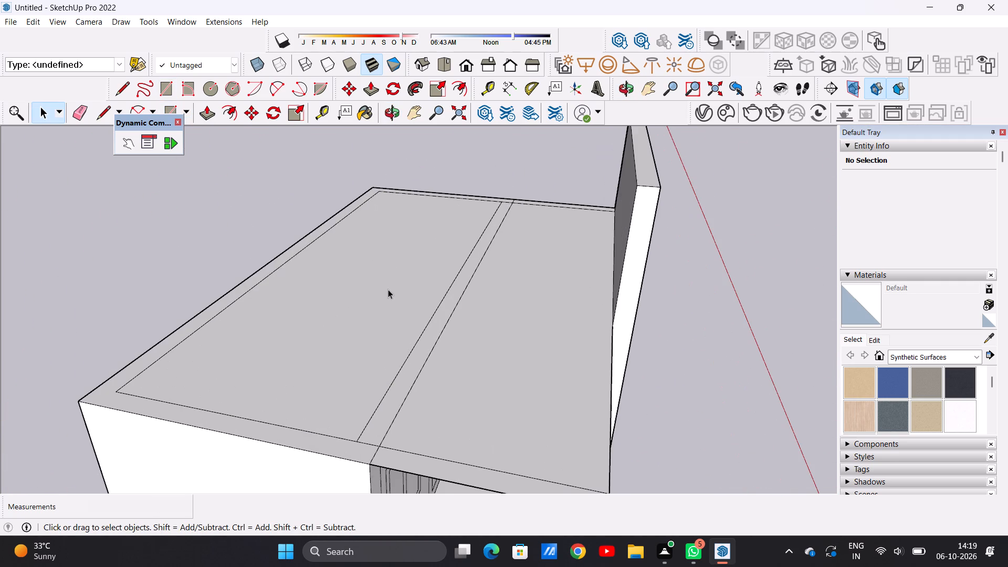
pyautogui.press('p')
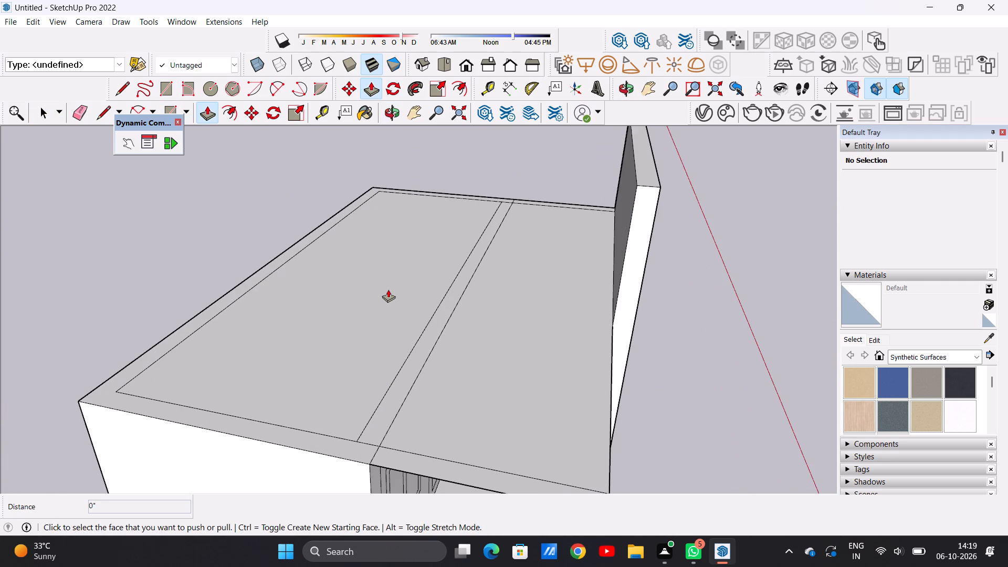
pyautogui.click(342, 333)
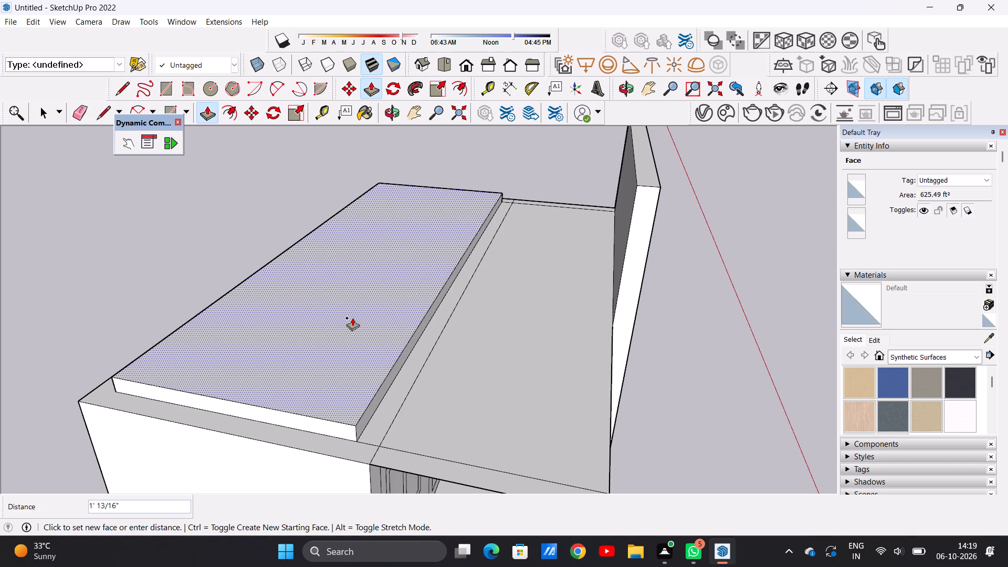
pyautogui.write("3'")
pyautogui.press('Return')
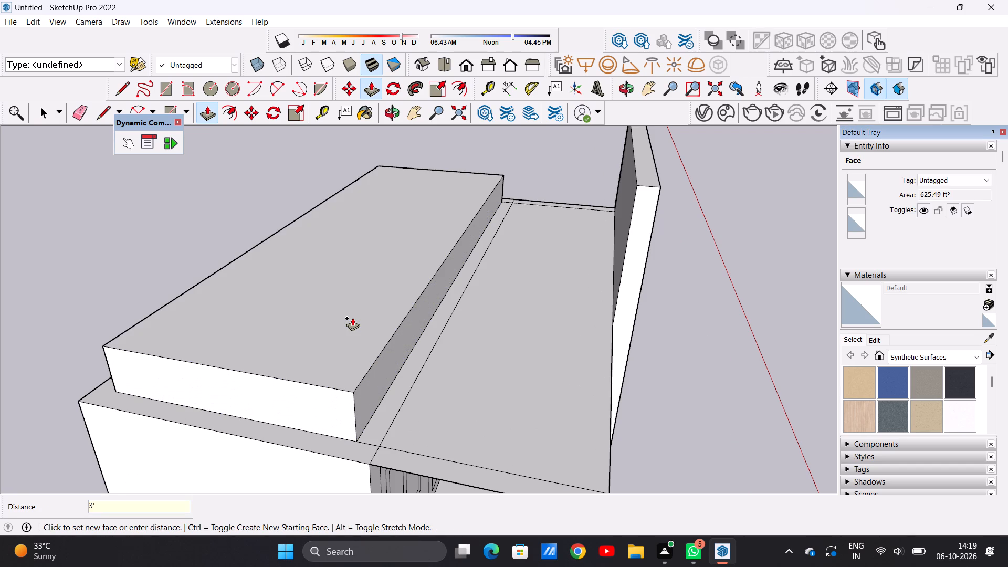
# Push/Pull the top face of the main room's raised roof block down 1'.
pyautogui.scroll(-7, 353, 330)
pyautogui.moveTo(417, 369); pyautogui.dragTo(312, 329, button='middle')
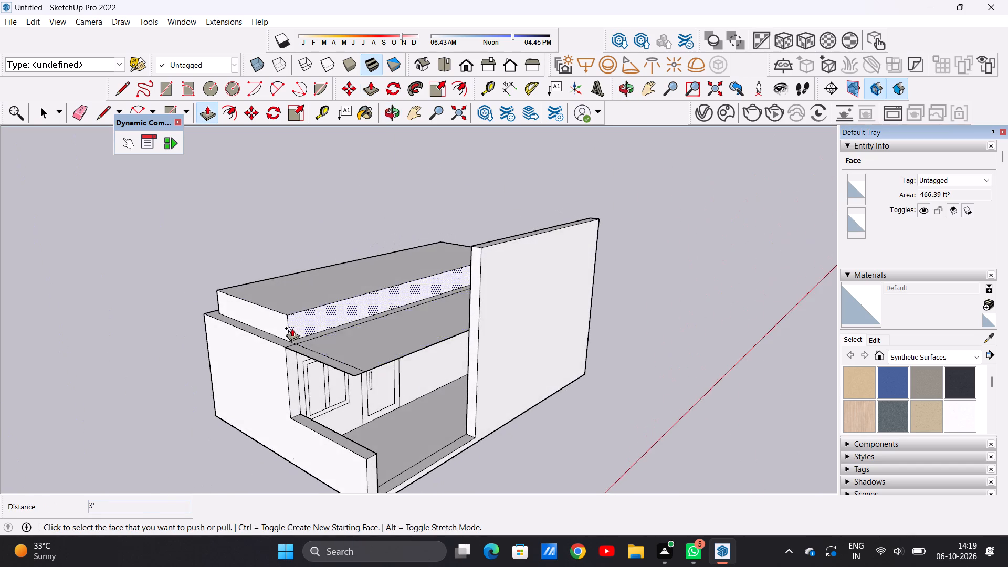
pyautogui.scroll(7, 286, 325)
pyautogui.press('space')
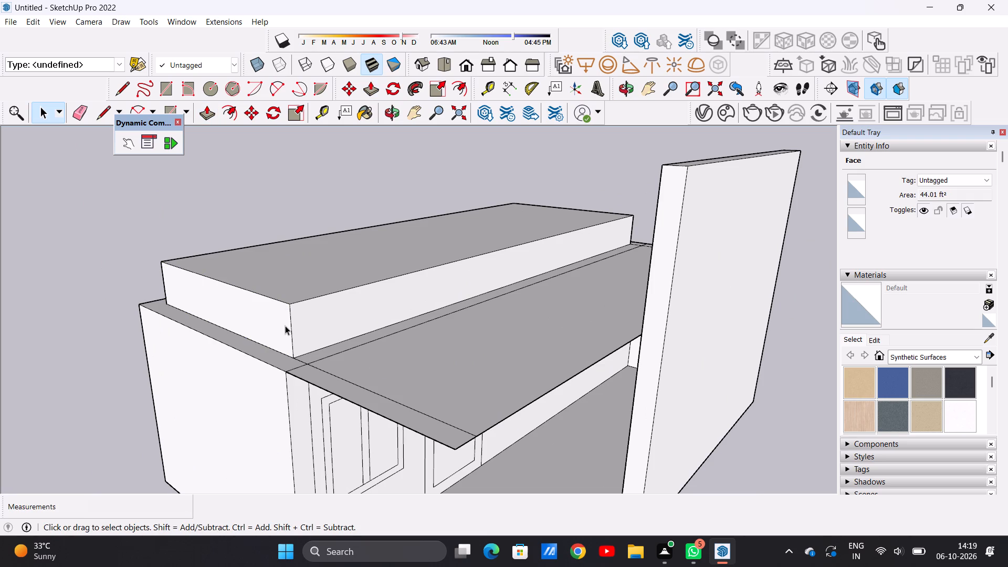
pyautogui.press('p')
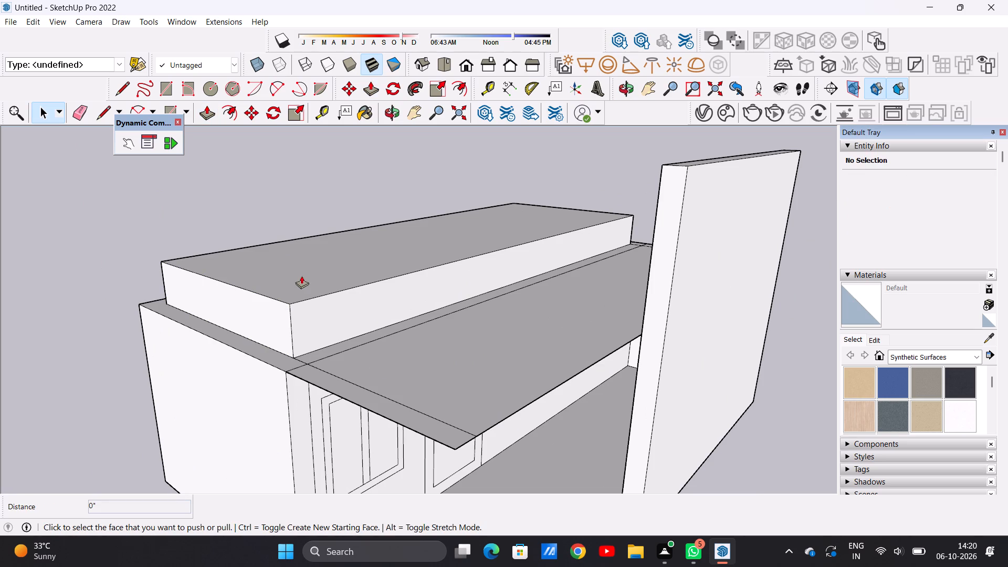
pyautogui.click(287, 281)
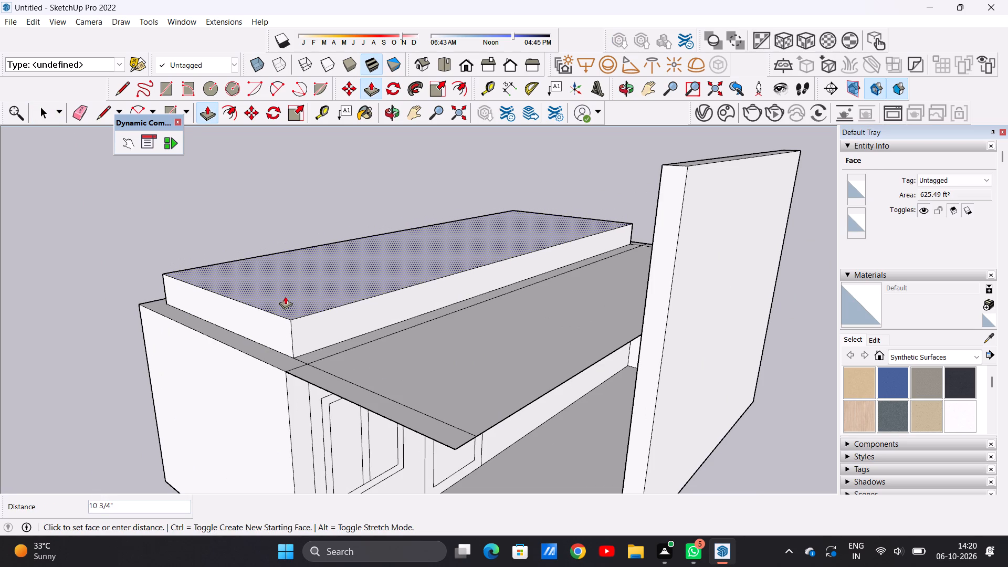
pyautogui.write("1'")
pyautogui.press('Return')
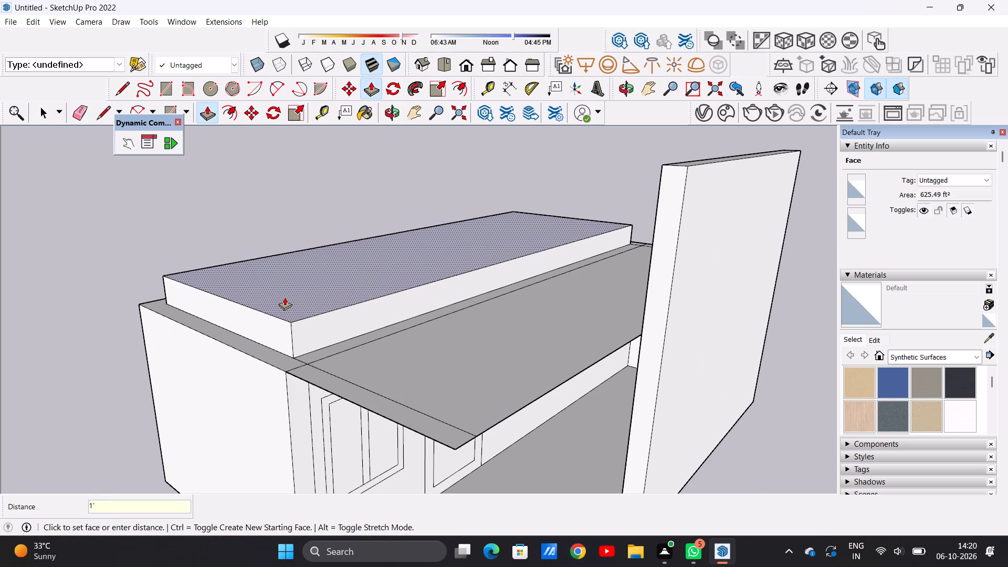
pyautogui.press('space')
pyautogui.scroll(-11, 285, 297)
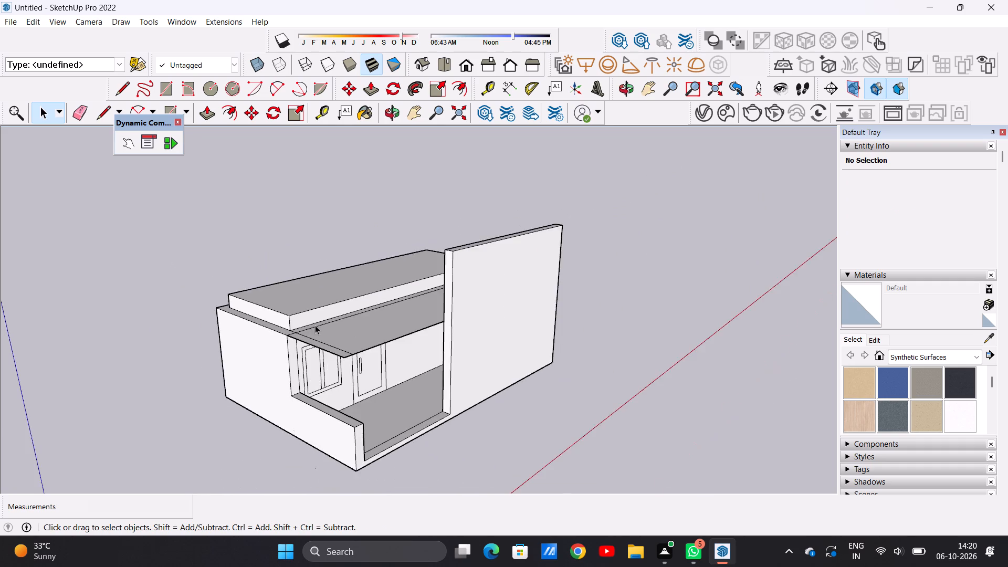
pyautogui.moveTo(380, 330); pyautogui.dragTo(243, 299, button='middle')
pyautogui.scroll(3, 319, 278)
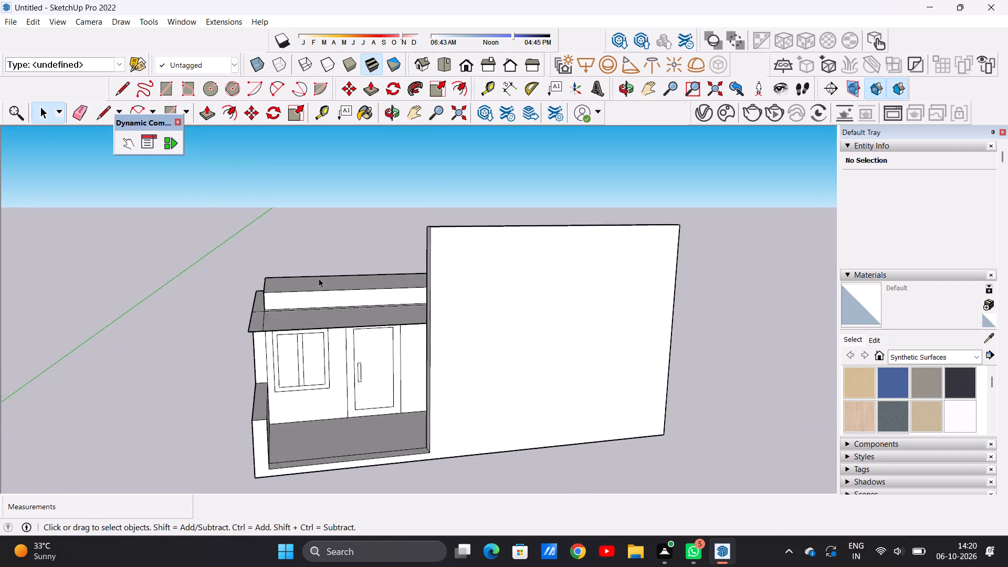
# Push/Pull the front face of the raised roof block out about 12' 1 3/4" over the porch, to the porch roof's front edge.
pyautogui.scroll(4, 319, 278)
pyautogui.scroll(-8, 344, 338)
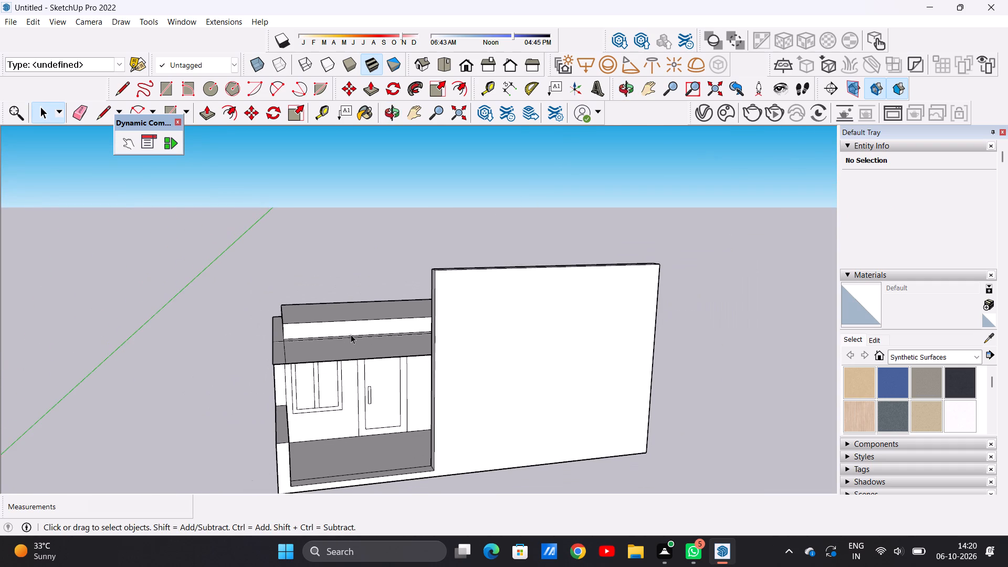
pyautogui.moveTo(329, 331); pyautogui.dragTo(585, 357, button='middle')
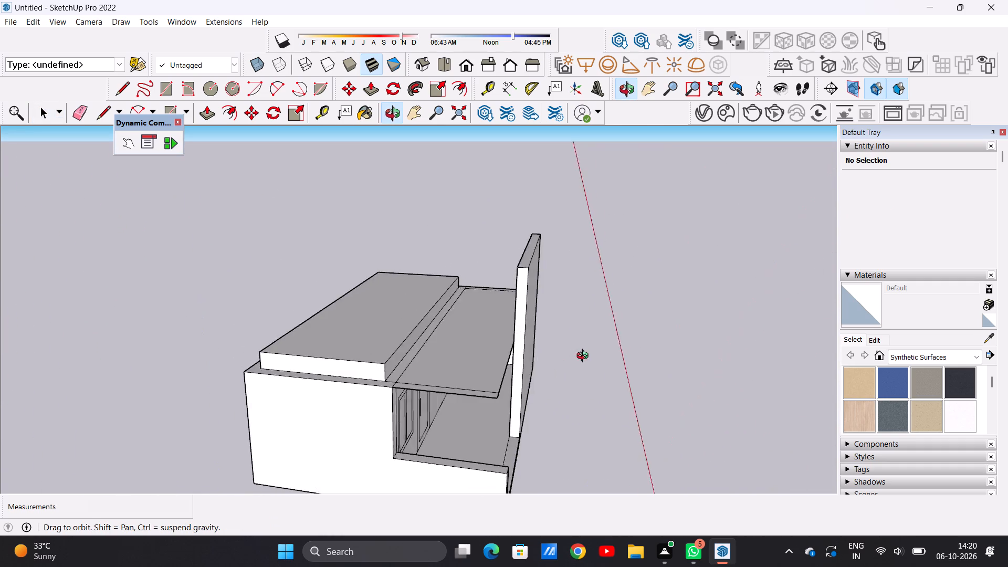
pyautogui.moveTo(585, 357); pyautogui.dragTo(603, 360, button='middle')
pyautogui.moveTo(603, 360); pyautogui.dragTo(369, 371, button='middle')
pyautogui.middleClick(365, 376)
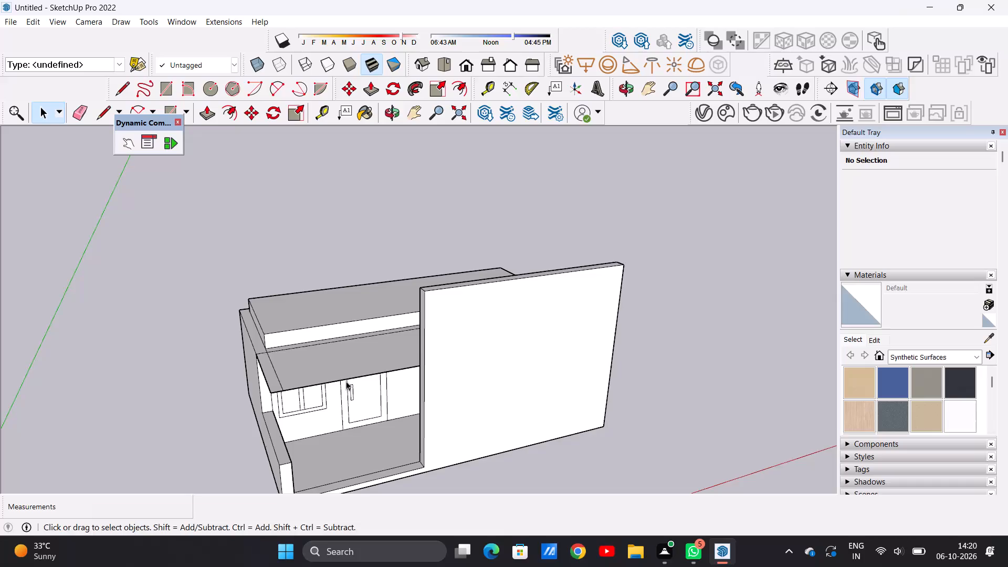
pyautogui.moveTo(272, 353); pyautogui.dragTo(323, 401, button='middle')
pyautogui.scroll(10, 290, 363)
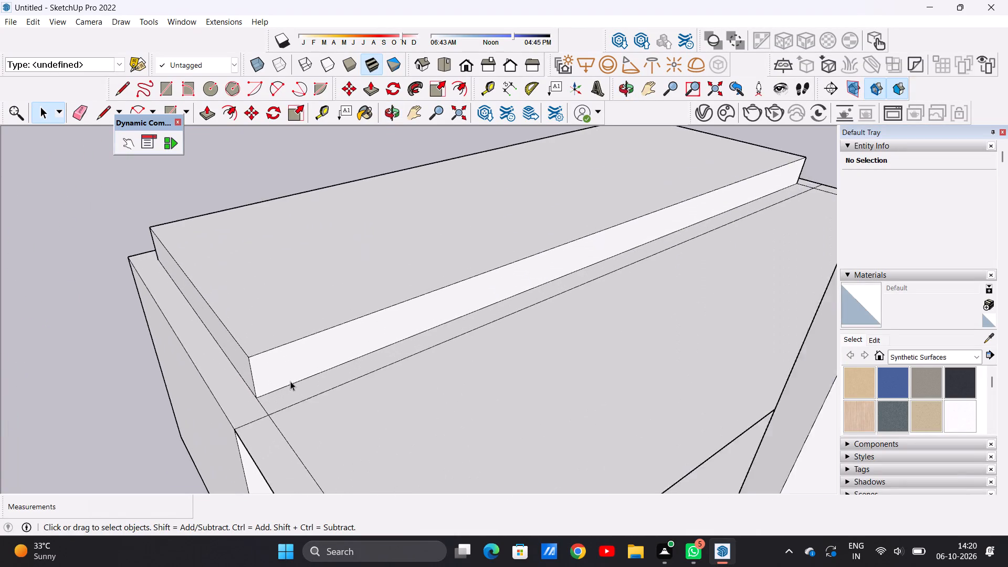
pyautogui.scroll(4, 290, 381)
pyautogui.click(204, 112)
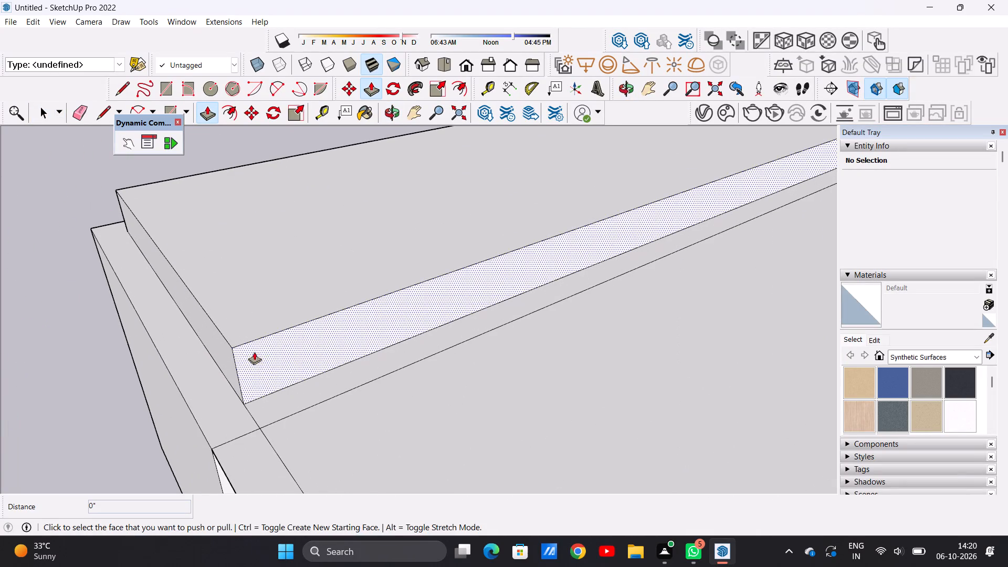
pyautogui.click(265, 359)
pyautogui.scroll(-10, 279, 356)
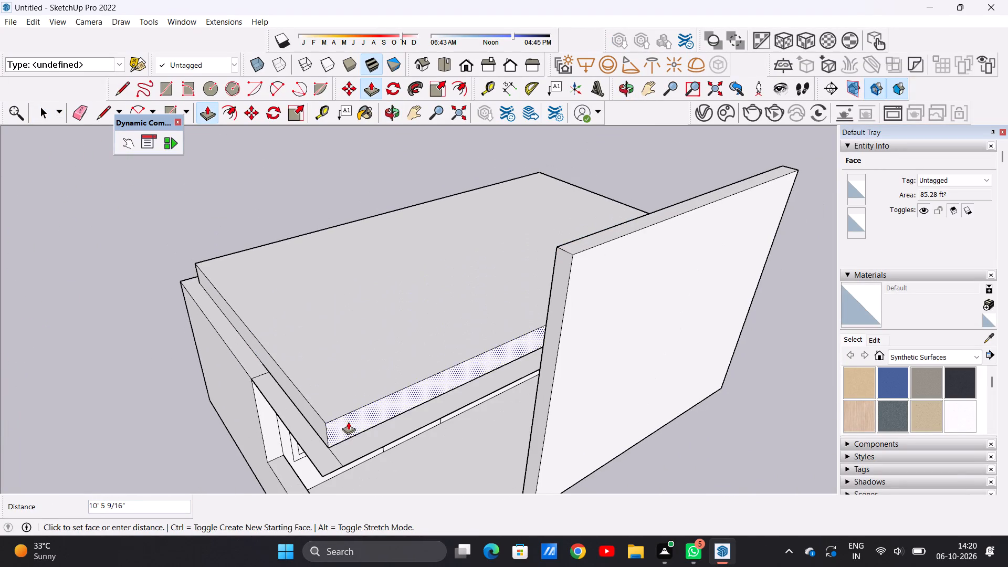
pyautogui.click(341, 468)
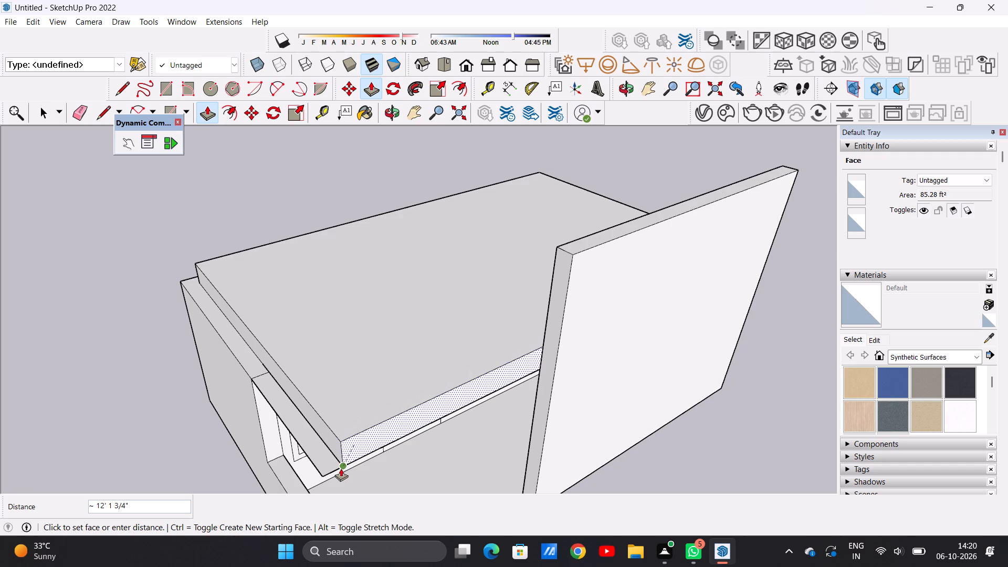
pyautogui.press('space')
# Examine the extended roof slab and its exposed ledges from the front, the window end and the opposite end.
pyautogui.scroll(-10, 341, 468)
pyautogui.moveTo(369, 508); pyautogui.dragTo(352, 493, button='middle')
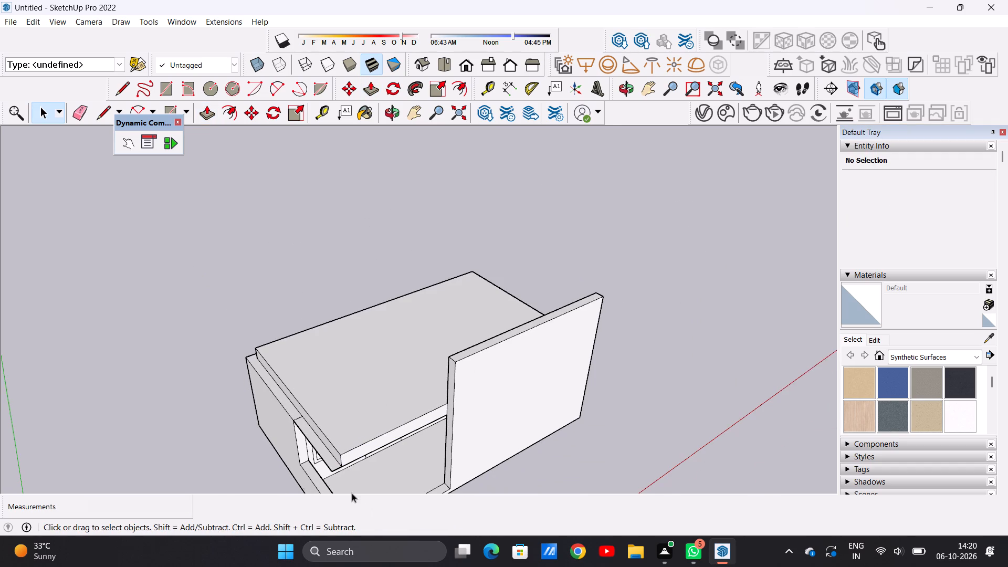
pyautogui.moveTo(352, 493); pyautogui.dragTo(287, 390, button='middle')
pyautogui.moveTo(420, 429); pyautogui.dragTo(325, 302, button='middle')
pyautogui.scroll(1, 330, 390)
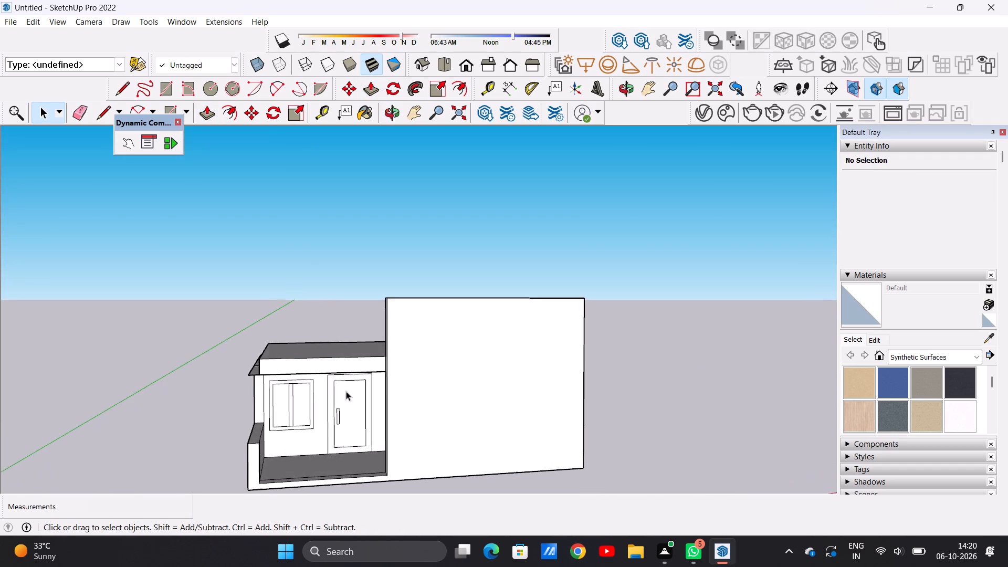
pyautogui.scroll(-6, 393, 390)
pyautogui.moveTo(311, 375); pyautogui.dragTo(356, 408, button='middle')
pyautogui.scroll(7, 334, 376)
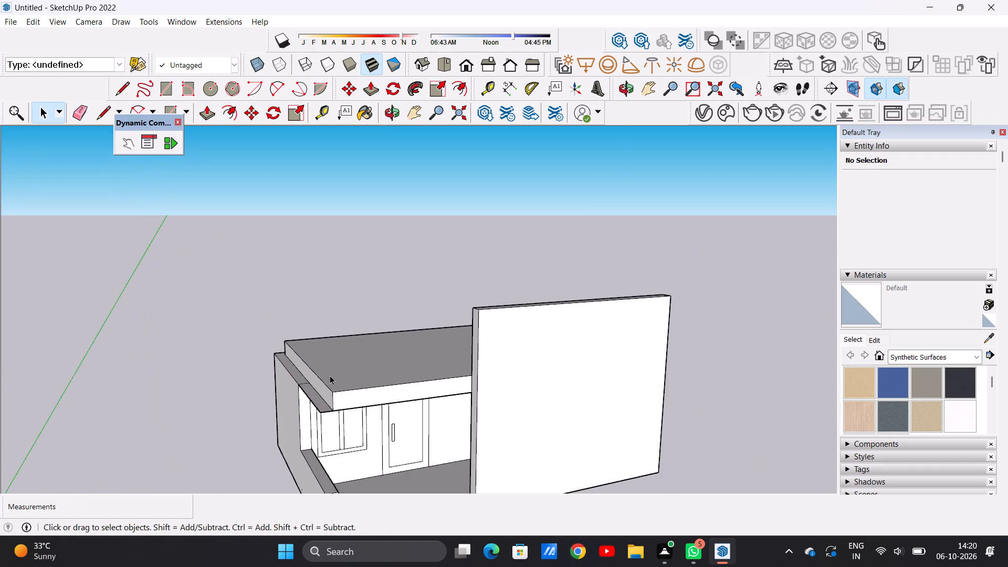
pyautogui.scroll(8, 330, 375)
pyautogui.press('p')
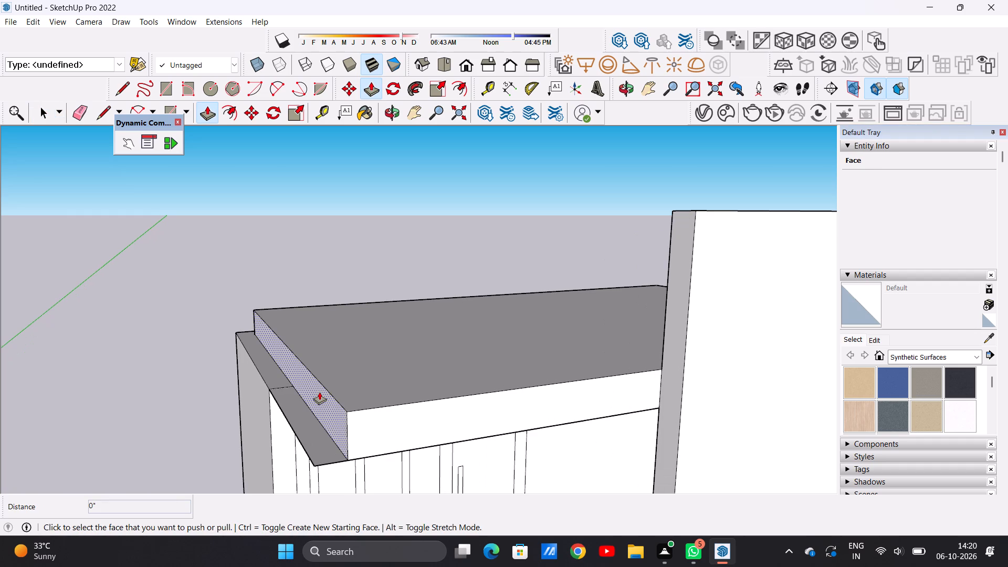
pyautogui.press('space')
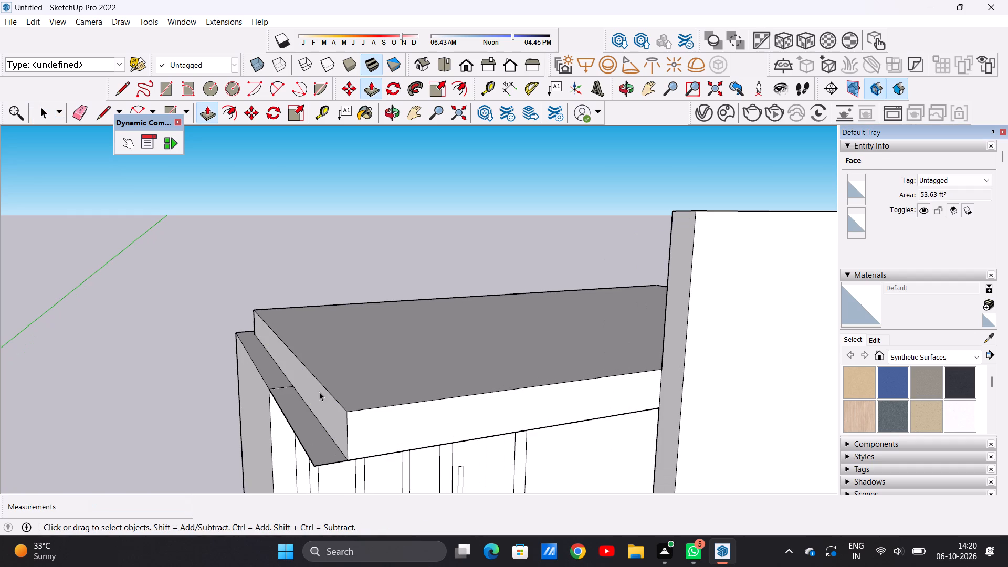
pyautogui.scroll(-11, 198, 361)
pyautogui.moveTo(327, 369); pyautogui.dragTo(194, 345, button='middle')
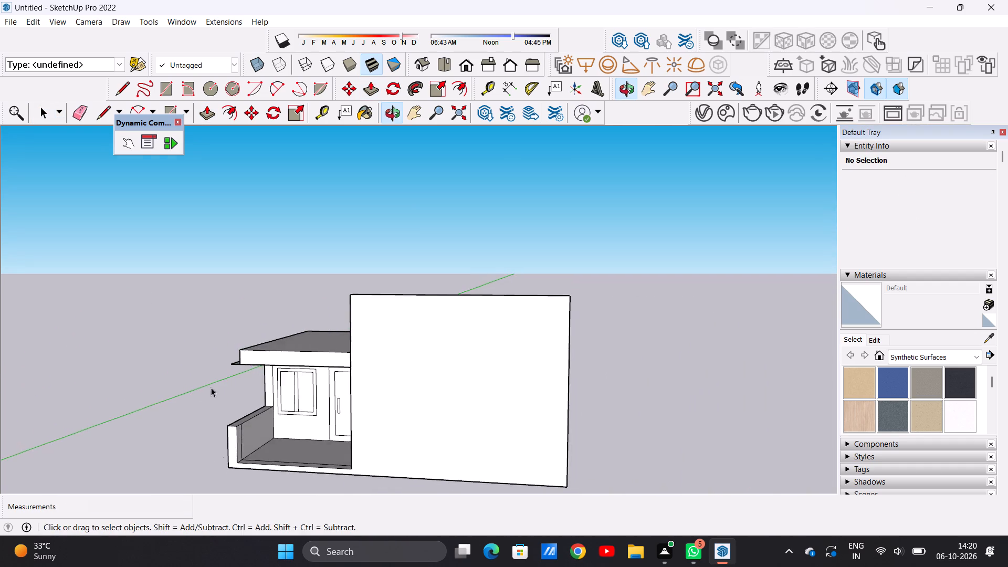
pyautogui.scroll(-4, 227, 397)
pyautogui.moveTo(468, 376); pyautogui.dragTo(243, 398, button='middle')
pyautogui.scroll(13, 393, 370)
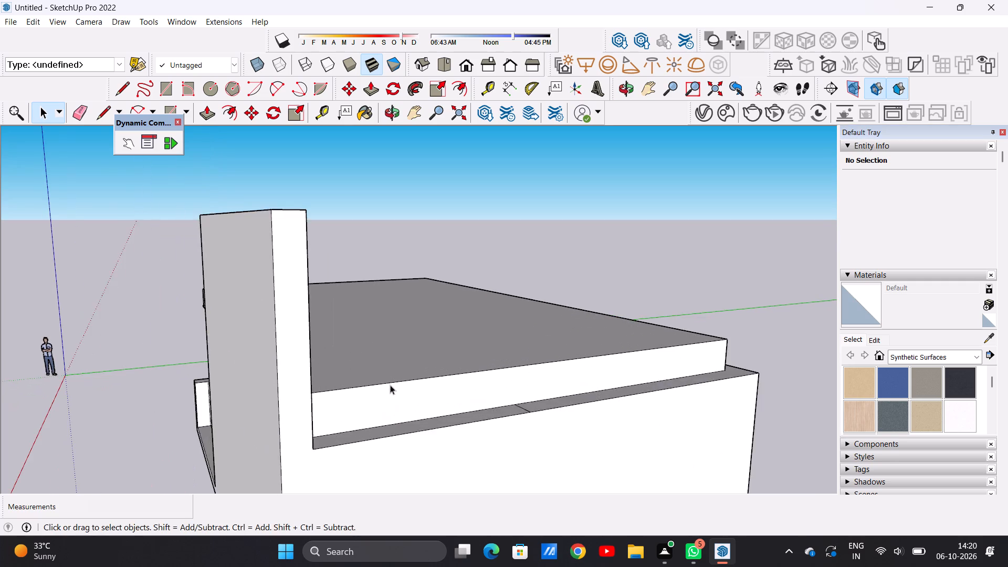
pyautogui.moveTo(393, 401); pyautogui.dragTo(403, 456, button='middle')
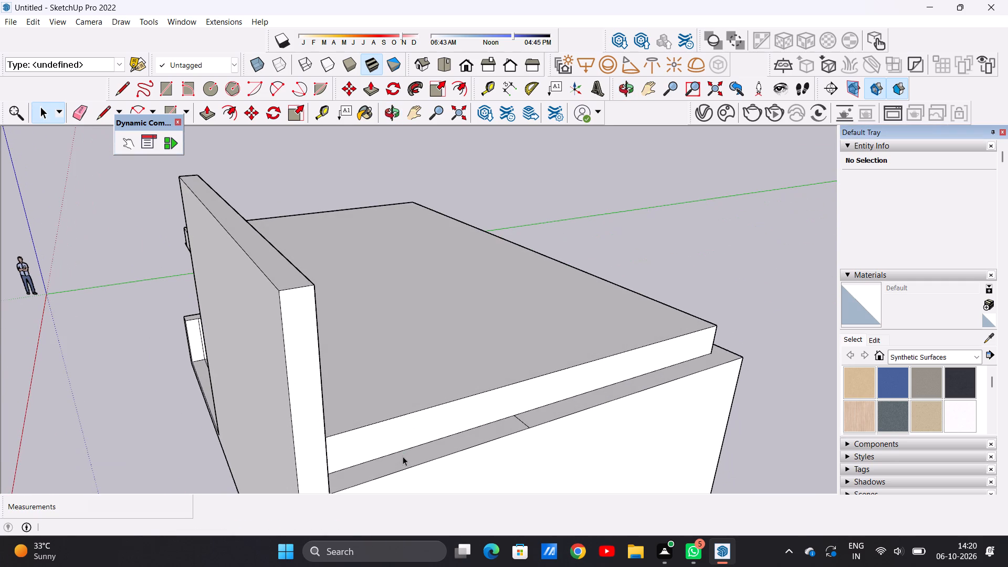
pyautogui.scroll(-14, 482, 331)
pyautogui.moveTo(379, 340); pyautogui.dragTo(670, 314, button='middle')
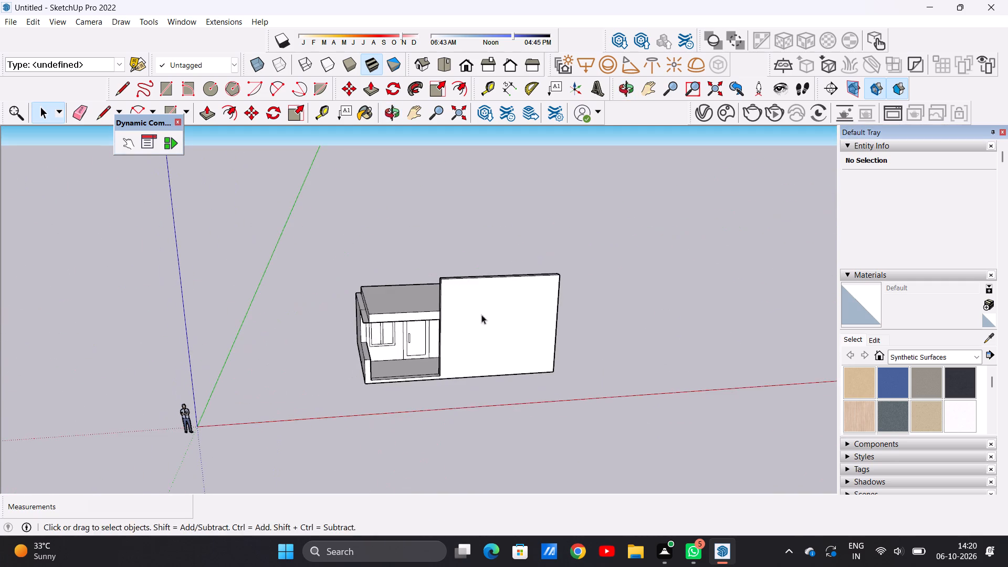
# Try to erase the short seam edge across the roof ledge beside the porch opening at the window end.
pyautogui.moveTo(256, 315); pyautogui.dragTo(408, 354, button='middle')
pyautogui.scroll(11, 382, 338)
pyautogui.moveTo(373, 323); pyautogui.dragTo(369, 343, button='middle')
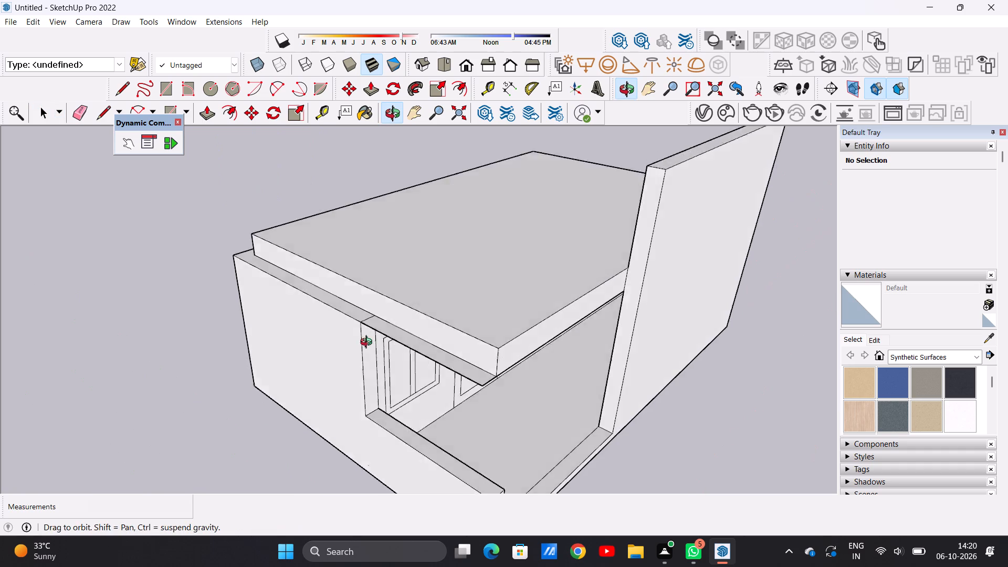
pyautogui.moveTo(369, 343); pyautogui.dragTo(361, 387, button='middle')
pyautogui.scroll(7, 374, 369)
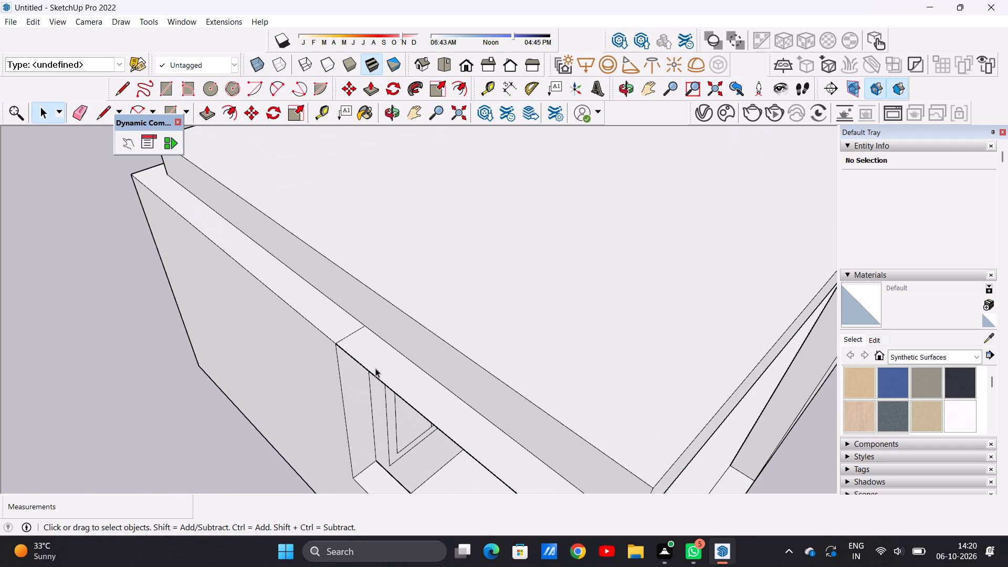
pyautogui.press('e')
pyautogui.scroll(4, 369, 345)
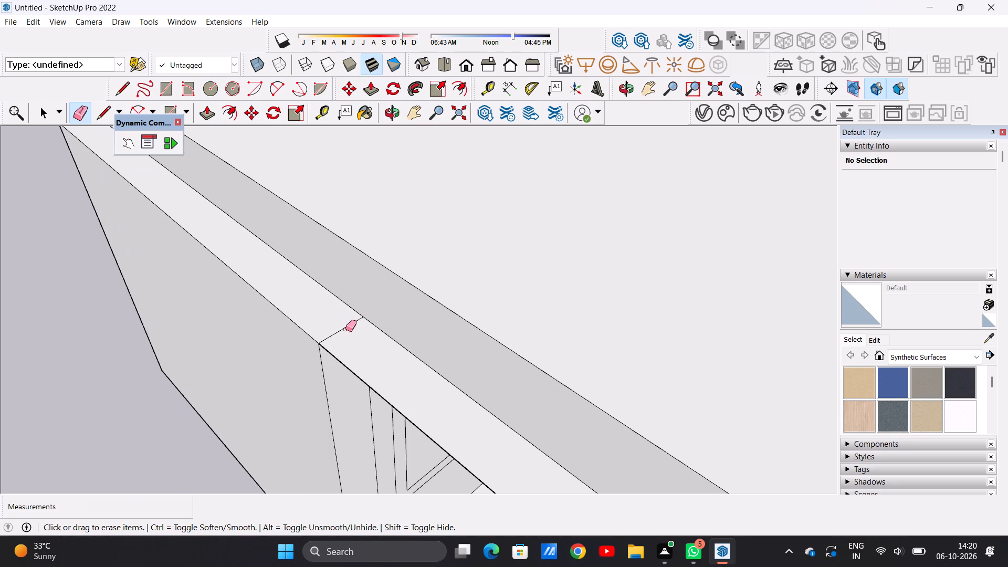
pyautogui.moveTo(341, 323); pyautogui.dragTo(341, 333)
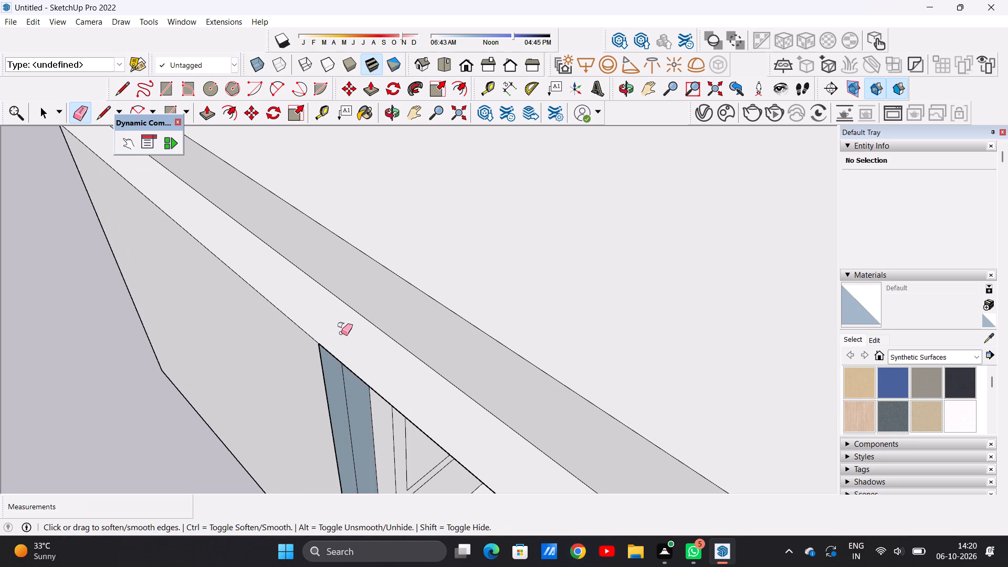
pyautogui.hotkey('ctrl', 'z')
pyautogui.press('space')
# Examine the roof slab and the ledge around the porch opening from the window end.
pyautogui.scroll(-14, 306, 433)
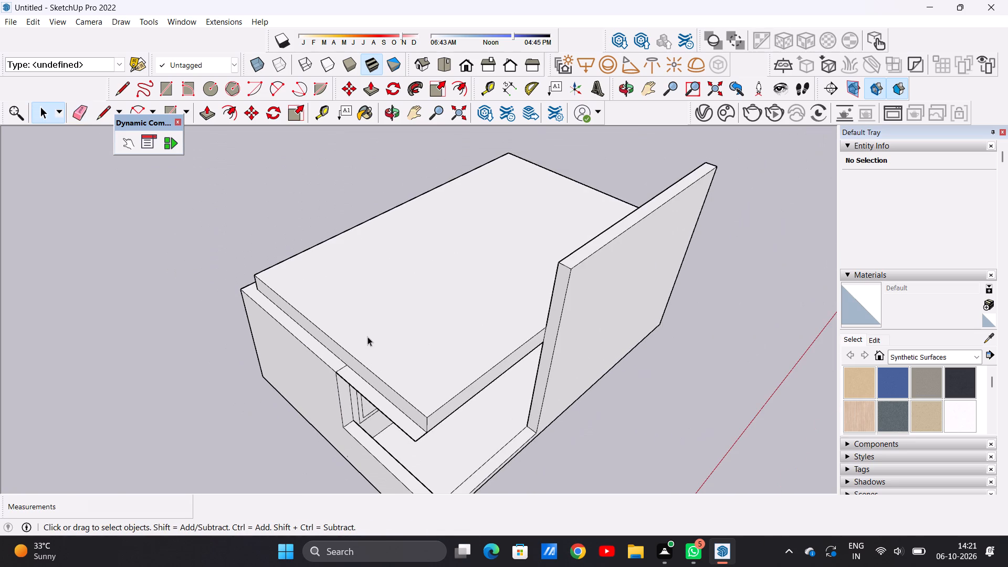
pyautogui.scroll(2, 348, 396)
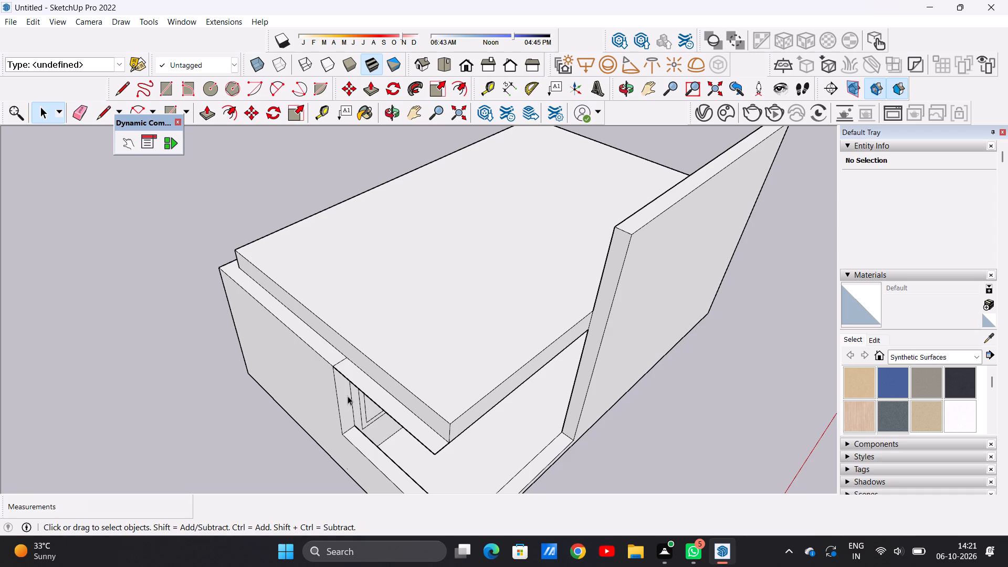
pyautogui.scroll(-3, 348, 396)
pyautogui.scroll(3, 359, 393)
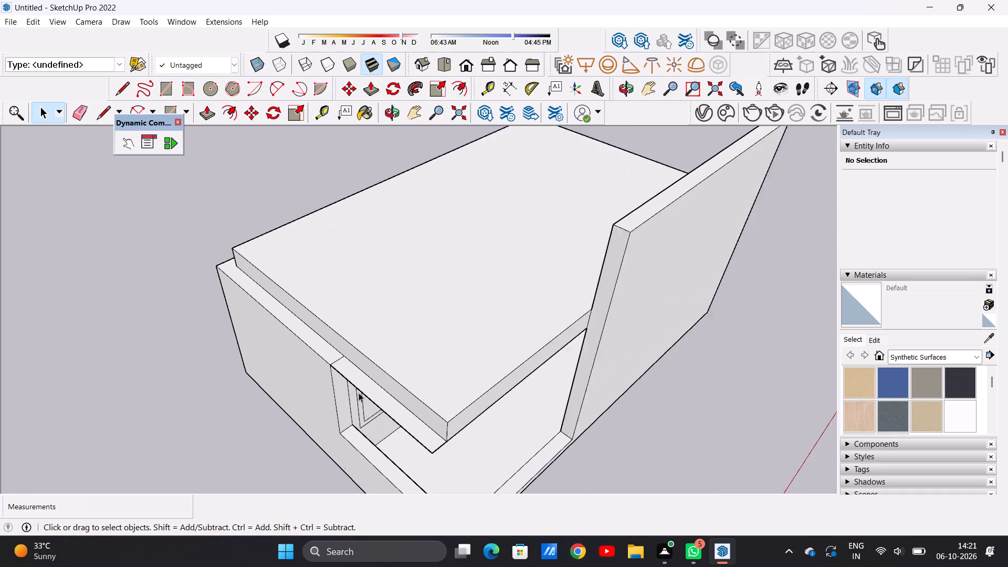
pyautogui.scroll(3, 359, 393)
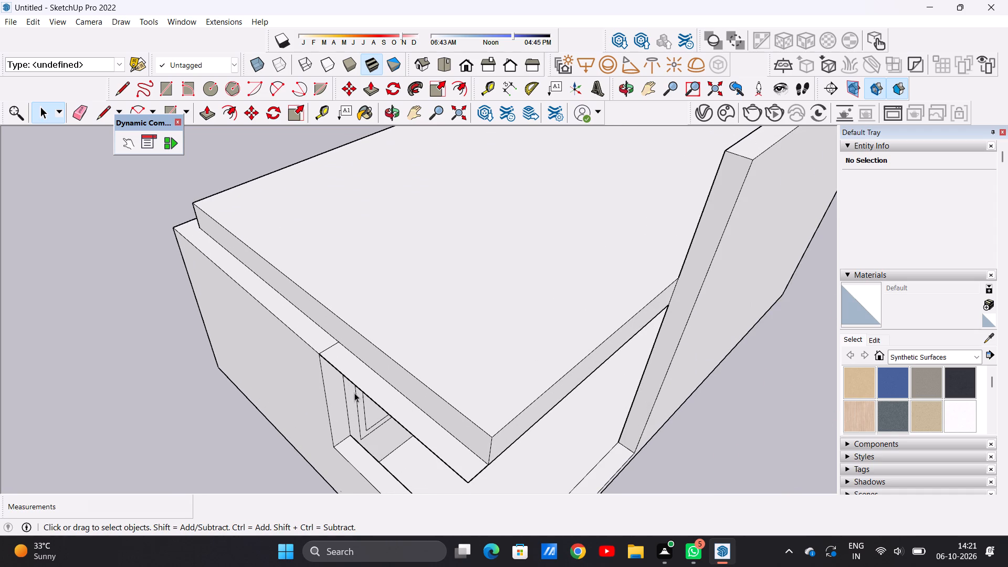
pyautogui.scroll(-6, 354, 393)
pyautogui.scroll(2, 393, 396)
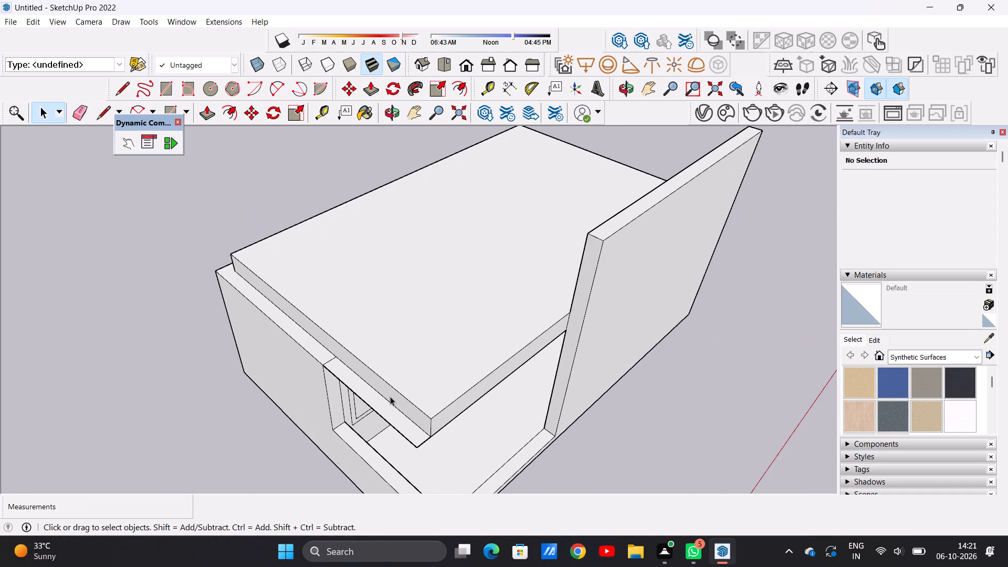
pyautogui.scroll(-5, 385, 395)
pyautogui.moveTo(349, 376); pyautogui.dragTo(460, 378, button='middle')
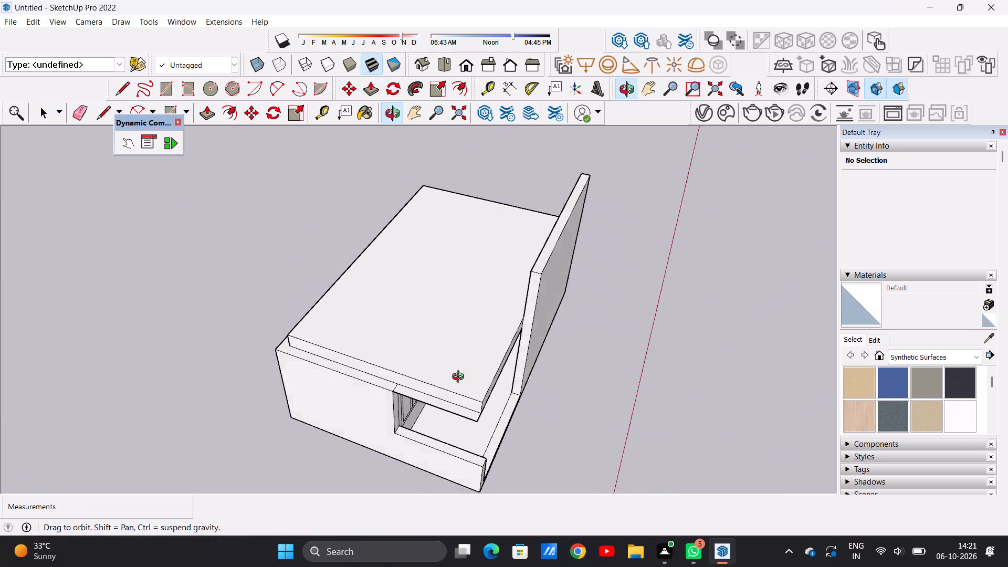
pyautogui.moveTo(460, 378); pyautogui.dragTo(564, 361, button='middle')
pyautogui.moveTo(362, 364); pyautogui.dragTo(239, 387, button='middle')
# Push/Pull the roof ledge strip around the main room up about 11' 1 7/16" to form the upper-floor walls.
pyautogui.scroll(6, 406, 375)
pyautogui.moveTo(380, 386); pyautogui.dragTo(384, 418, button='middle')
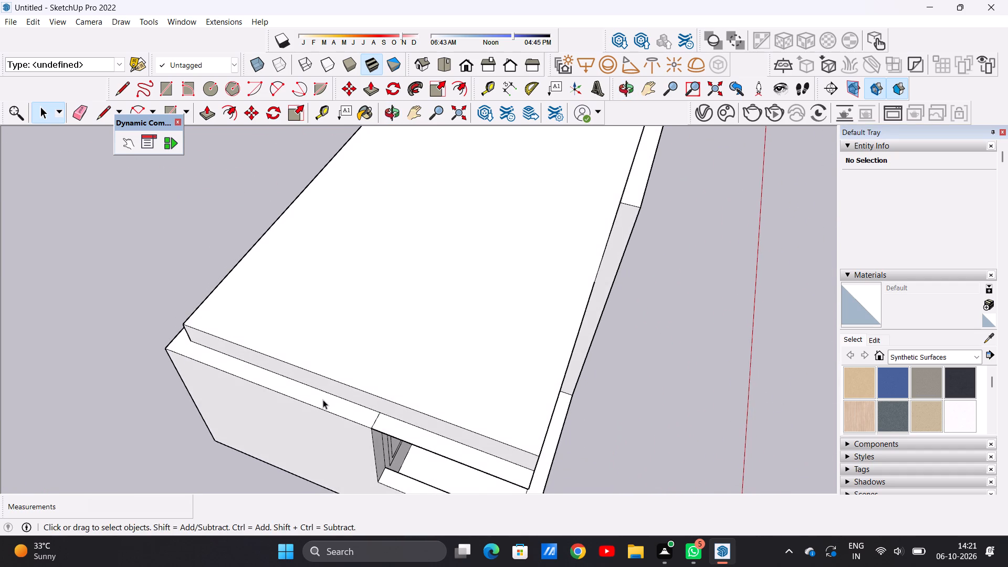
pyautogui.scroll(-8, 322, 397)
pyautogui.scroll(6, 359, 402)
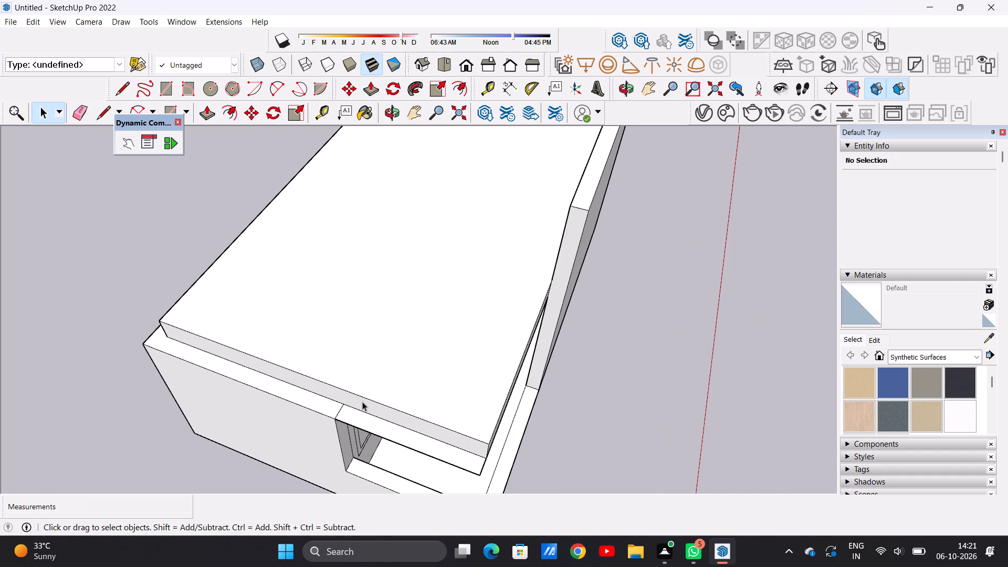
pyautogui.click(205, 109)
pyautogui.scroll(6, 316, 394)
pyautogui.click(318, 396)
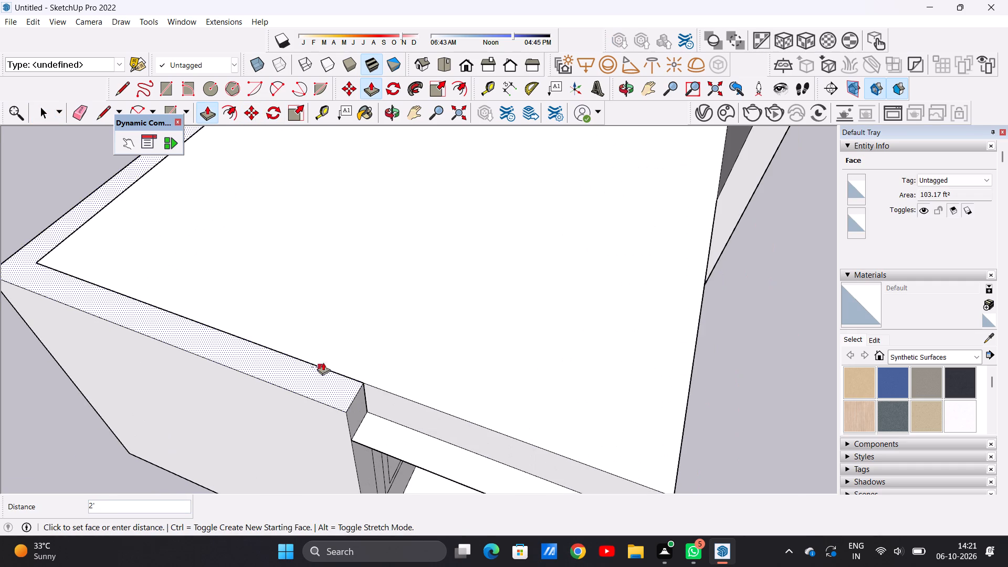
pyautogui.scroll(-8, 316, 285)
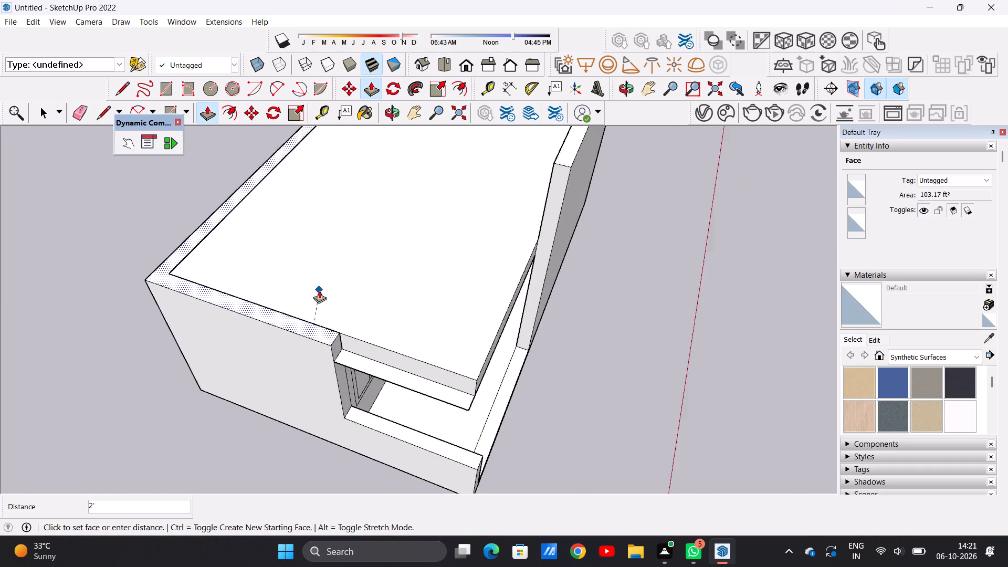
pyautogui.scroll(-7, 319, 290)
pyautogui.moveTo(309, 274); pyautogui.dragTo(188, 188, button='middle')
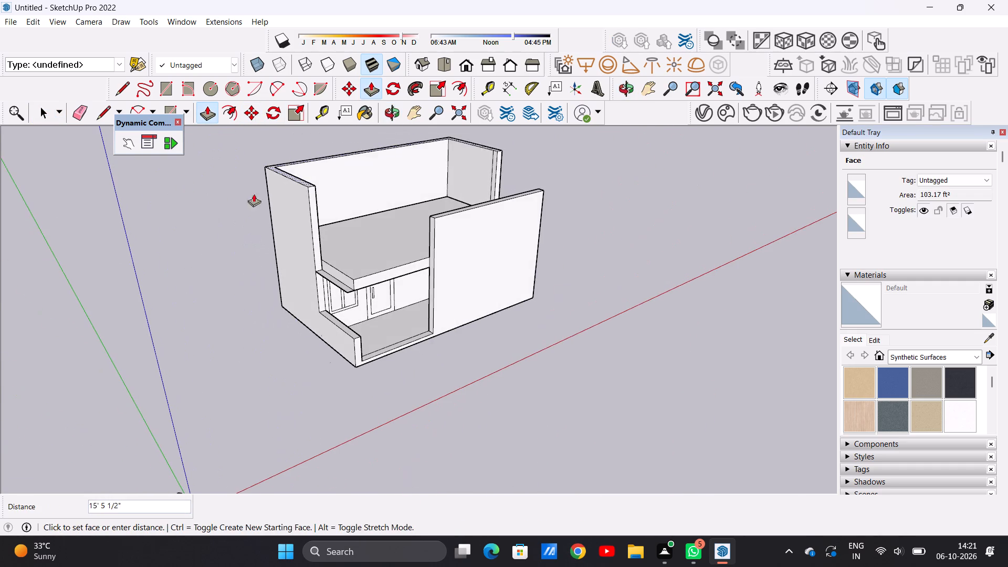
pyautogui.moveTo(335, 213); pyautogui.dragTo(239, 192, button='middle')
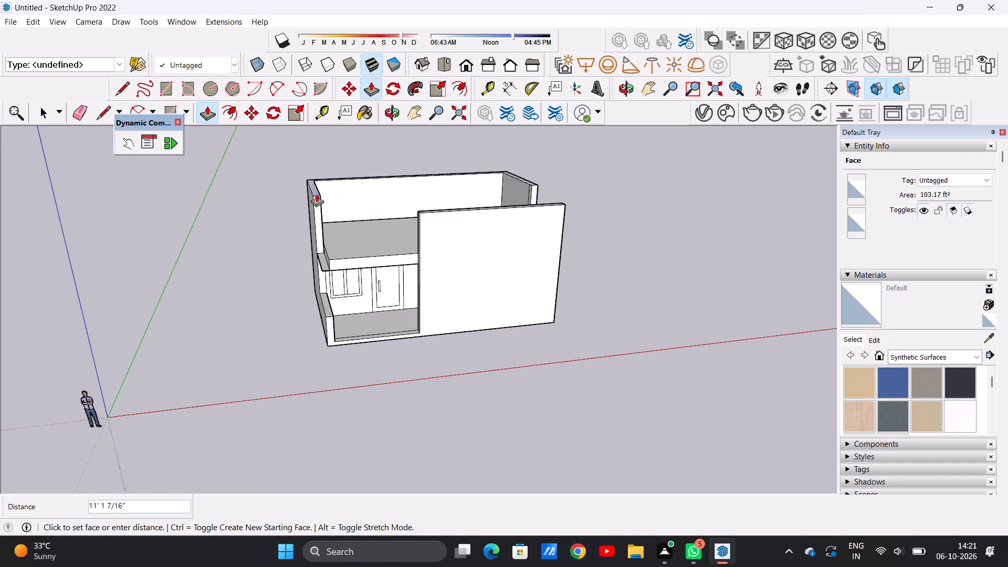
pyautogui.click(317, 194)
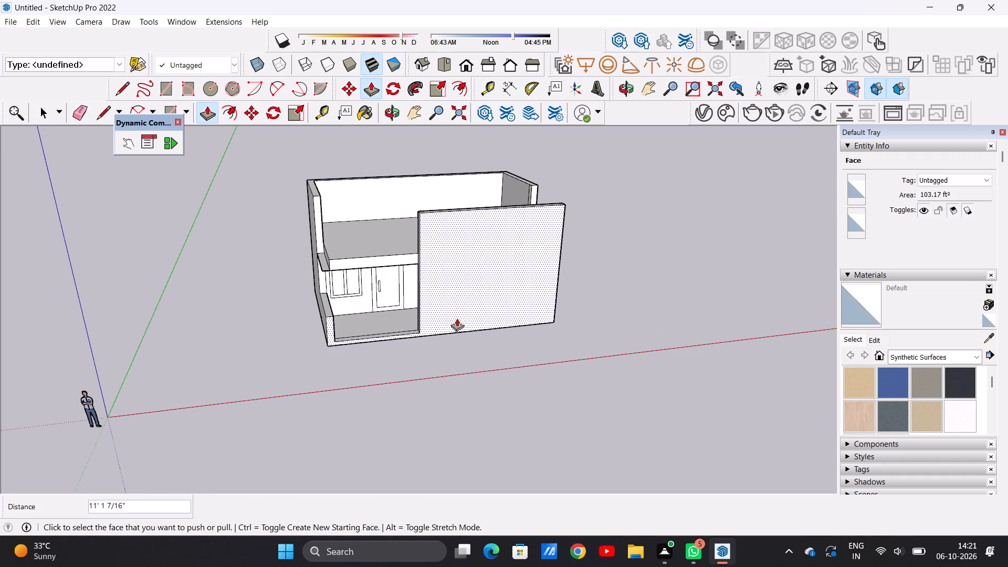
pyautogui.press('space')
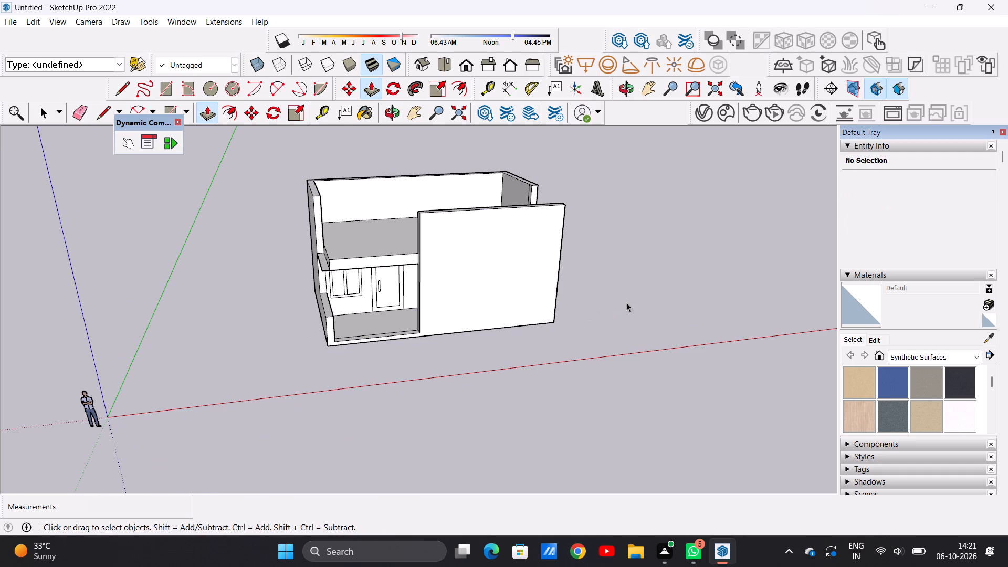
# Push/Pull the low ledge at the end opposite the porch up 11' 1 7/16" in total, level with the upper-floor wall top.
pyautogui.scroll(-8, 539, 254)
pyautogui.moveTo(559, 259); pyautogui.dragTo(159, 331, button='middle')
pyautogui.scroll(5, 472, 321)
pyautogui.moveTo(402, 363); pyautogui.dragTo(458, 357, button='middle')
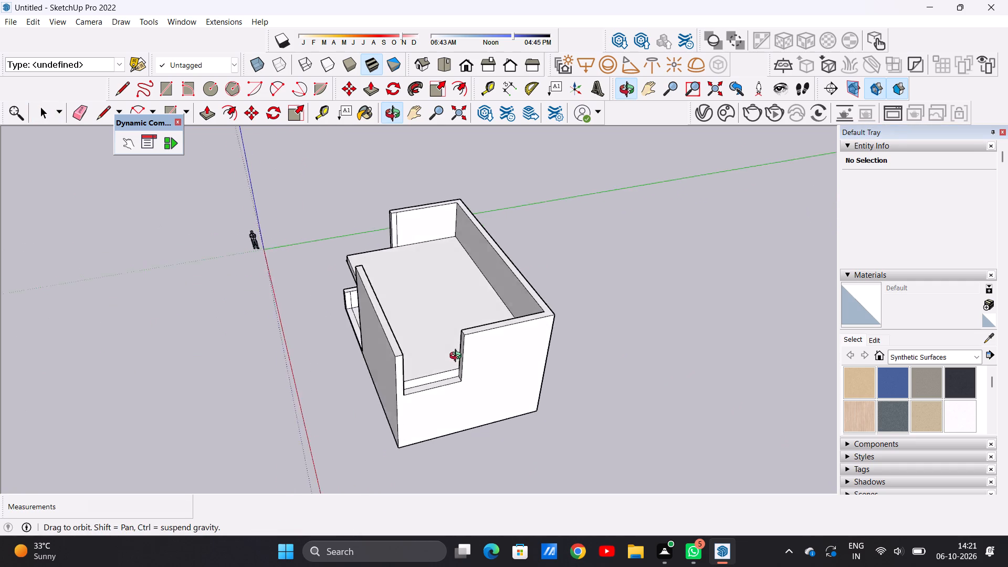
pyautogui.moveTo(458, 357); pyautogui.dragTo(517, 345, button='middle')
pyautogui.scroll(7, 491, 364)
pyautogui.moveTo(464, 389); pyautogui.dragTo(468, 427, button='middle')
pyautogui.scroll(1, 476, 411)
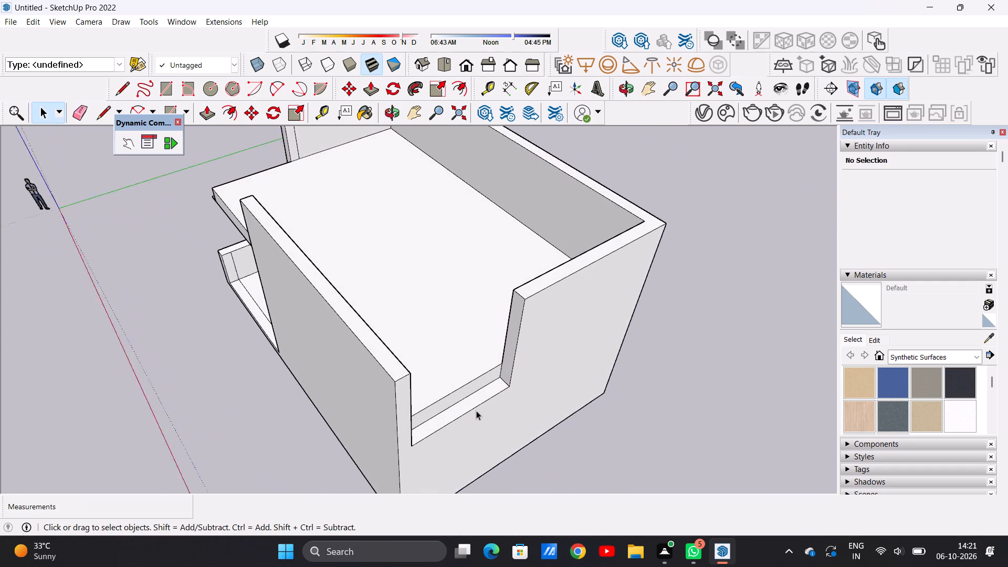
pyautogui.scroll(2, 476, 411)
pyautogui.press('p')
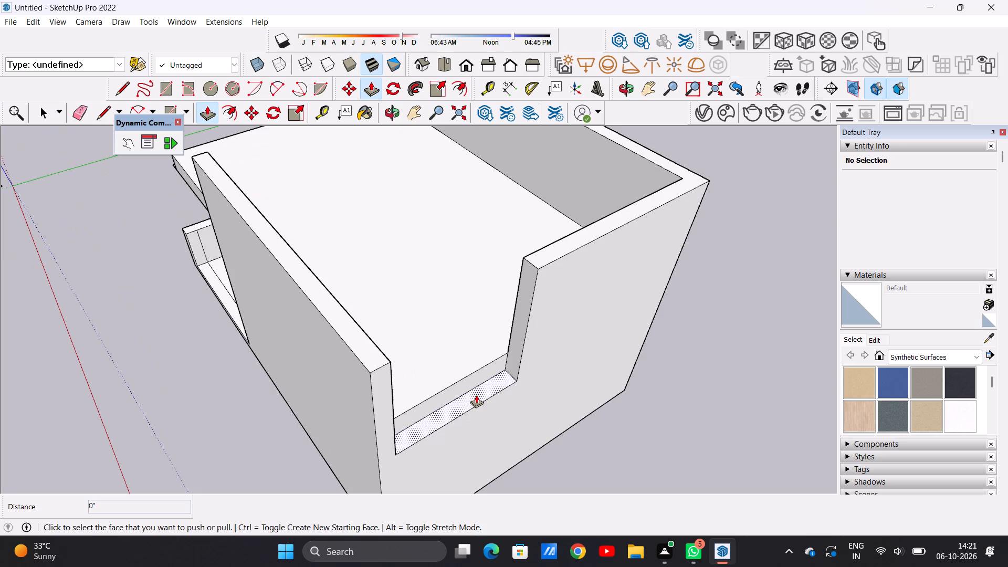
pyautogui.click(471, 395)
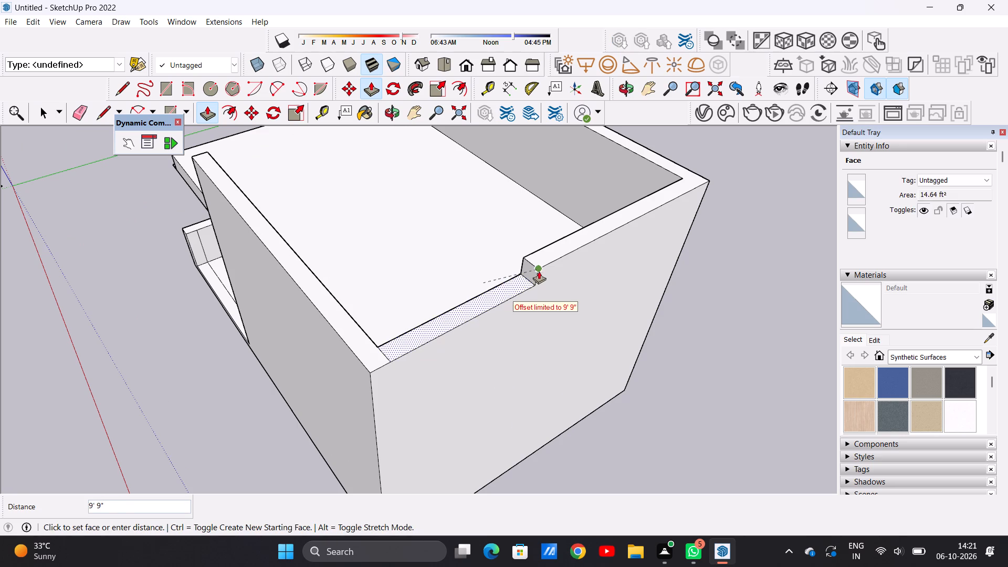
pyautogui.click(524, 280)
pyautogui.click(521, 280)
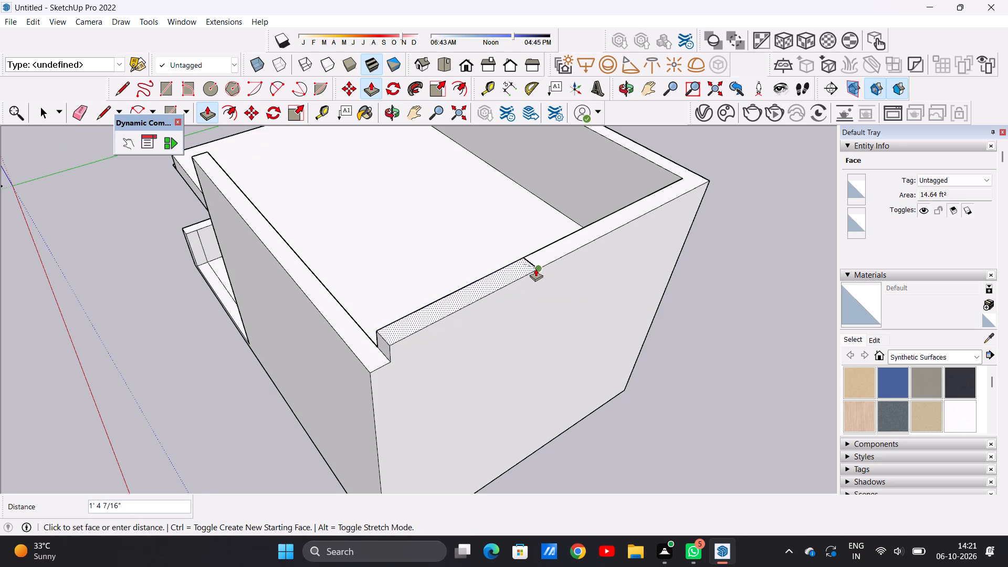
pyautogui.click(536, 268)
pyautogui.press('space')
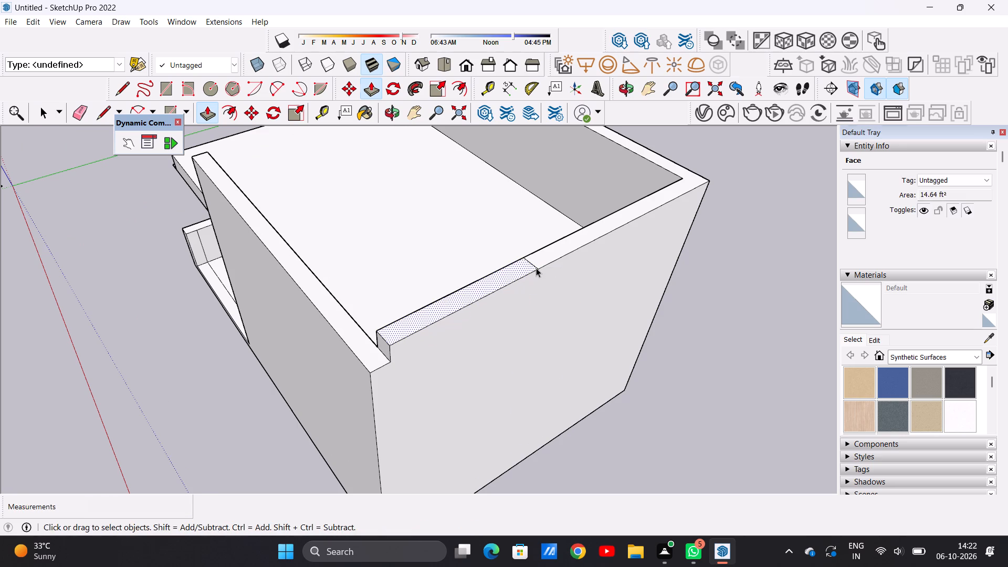
# Push/Pull the roof ledge strip above the porch at the window end up 11' 1 7/16", level with the upper-floor wall top.
pyautogui.scroll(-6, 472, 298)
pyautogui.scroll(-6, 482, 362)
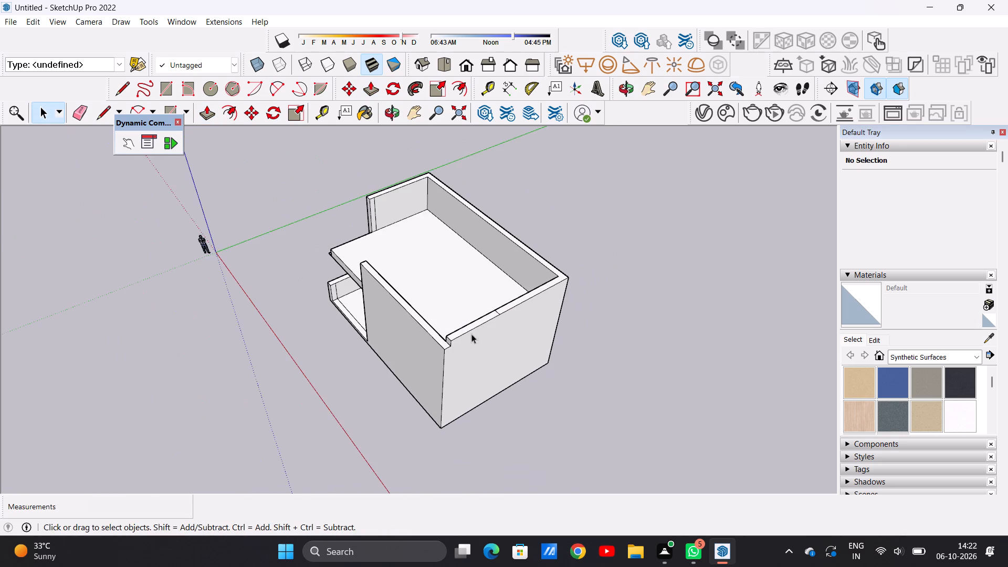
pyautogui.moveTo(384, 296); pyautogui.dragTo(612, 271, button='middle')
pyautogui.moveTo(303, 271); pyautogui.dragTo(329, 348, button='middle')
pyautogui.scroll(11, 339, 333)
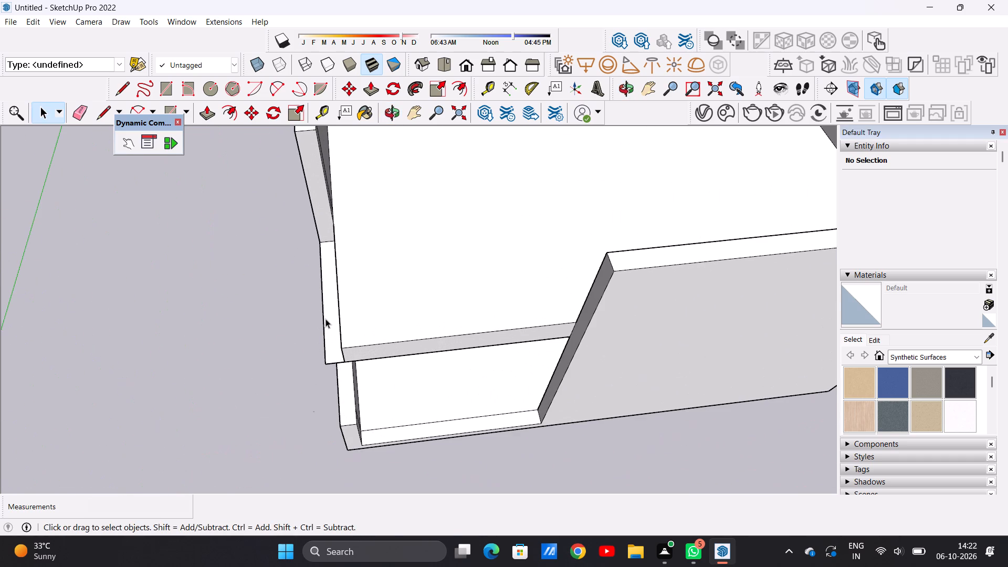
pyautogui.press('p')
pyautogui.scroll(-8, 259, 424)
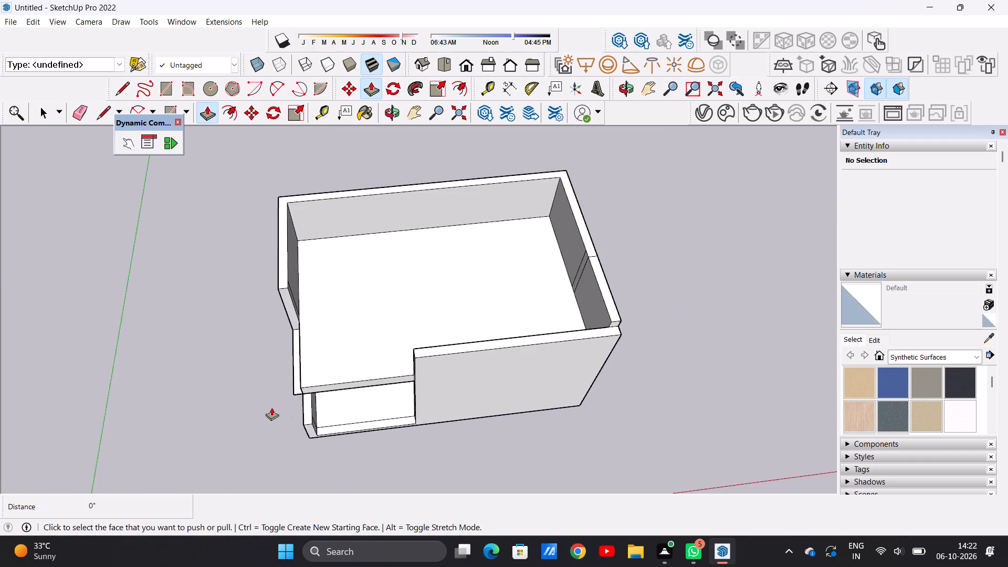
pyautogui.moveTo(271, 407); pyautogui.dragTo(328, 393, button='middle')
pyautogui.scroll(13, 324, 385)
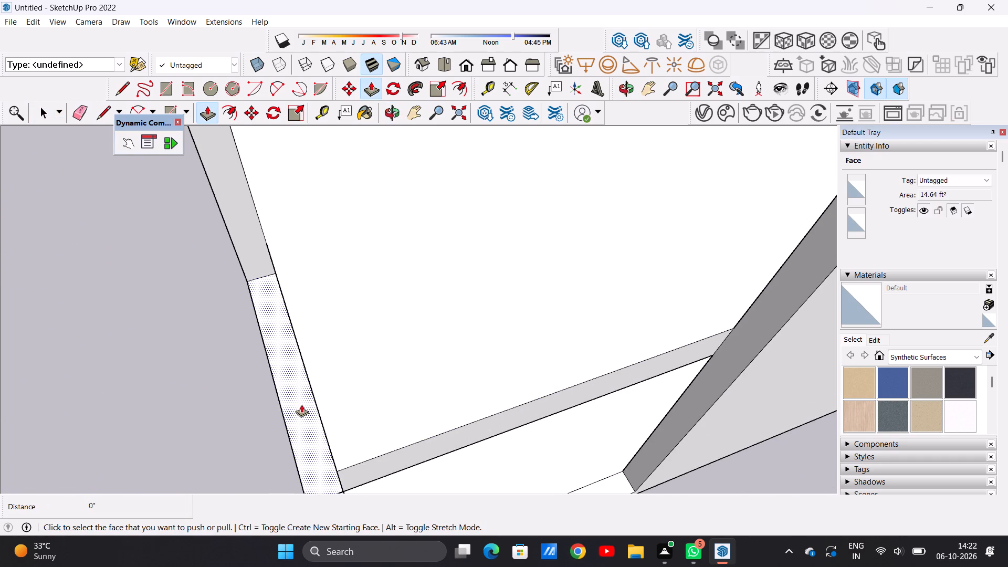
pyautogui.click(301, 404)
pyautogui.scroll(-11, 282, 337)
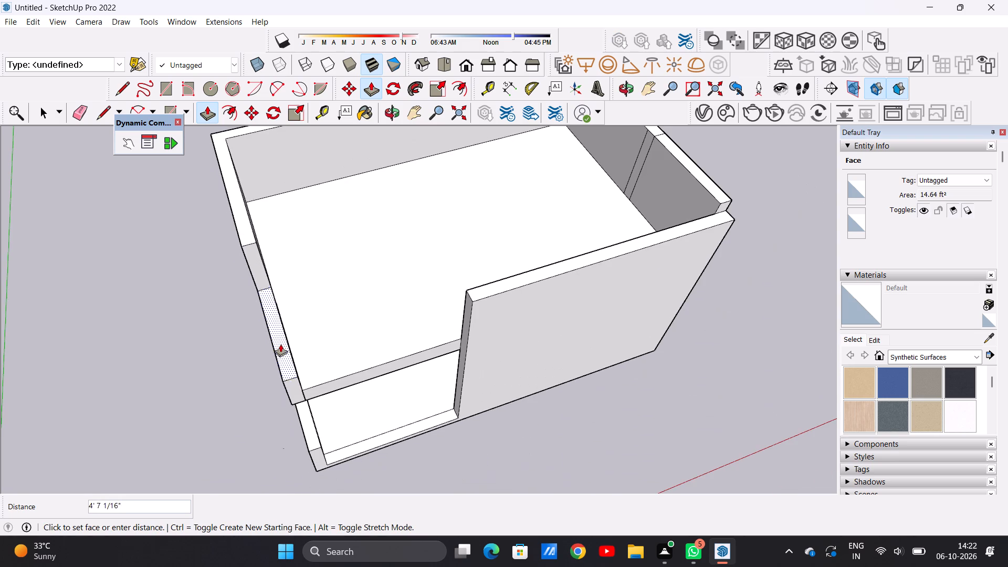
pyautogui.moveTo(247, 258); pyautogui.dragTo(482, 208, button='middle')
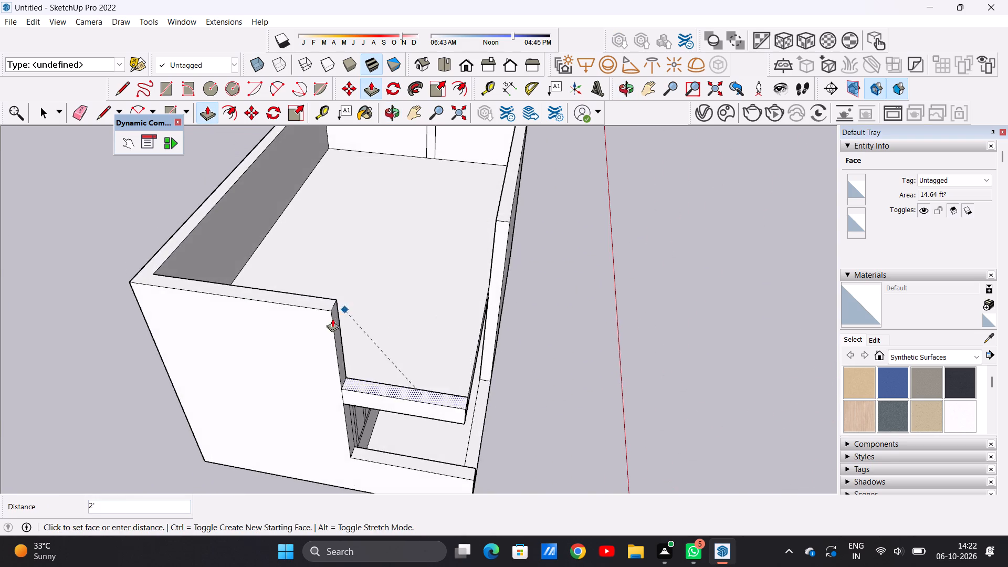
pyautogui.scroll(12, 332, 319)
pyautogui.click(333, 289)
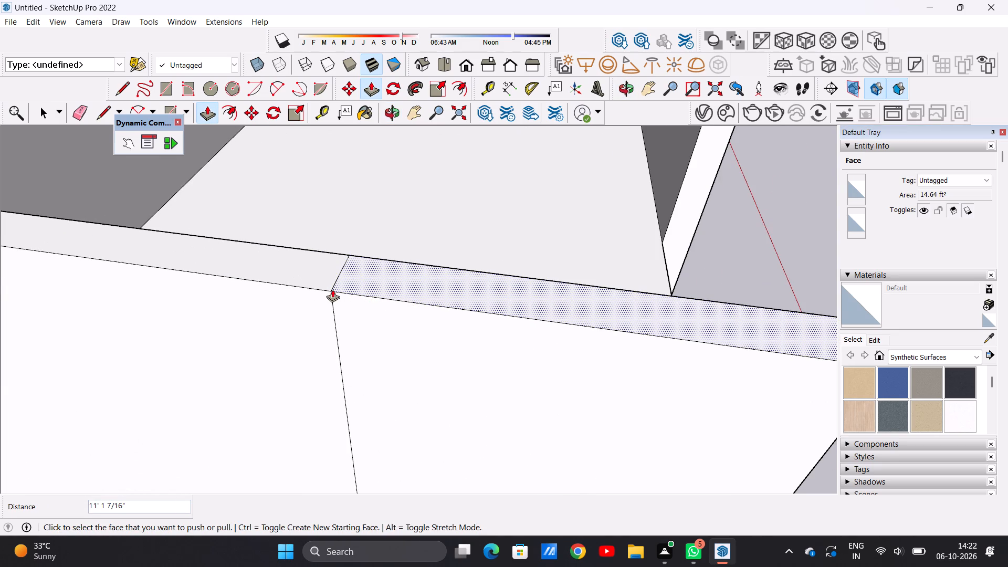
pyautogui.press('space')
# Erase the short seam edge across the top of the upper-floor end wall on the porch side.
pyautogui.scroll(-20, 328, 299)
pyautogui.scroll(-3, 328, 299)
pyautogui.moveTo(464, 312); pyautogui.dragTo(353, 312, button='middle')
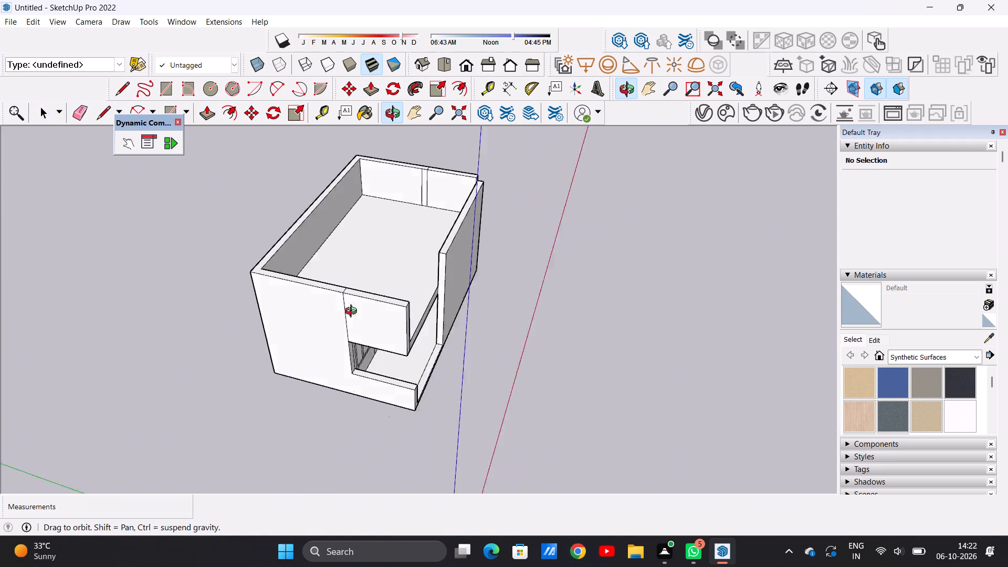
pyautogui.moveTo(353, 312); pyautogui.dragTo(93, 331, button='middle')
pyautogui.moveTo(485, 227); pyautogui.dragTo(339, 202, button='middle')
pyautogui.scroll(13, 407, 187)
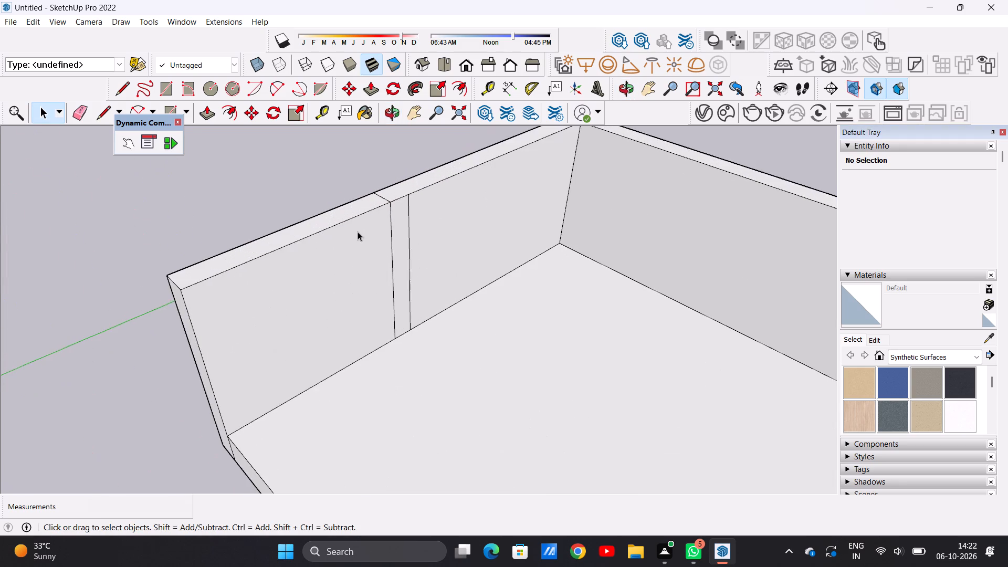
pyautogui.scroll(1, 358, 232)
pyautogui.moveTo(405, 222); pyautogui.dragTo(404, 339, button='middle')
pyautogui.scroll(9, 395, 280)
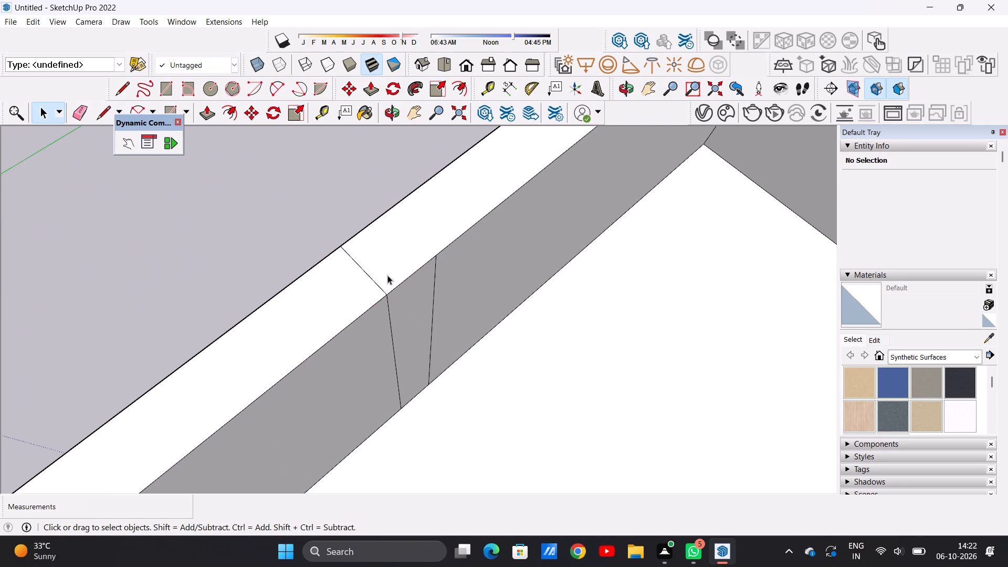
pyautogui.press('e')
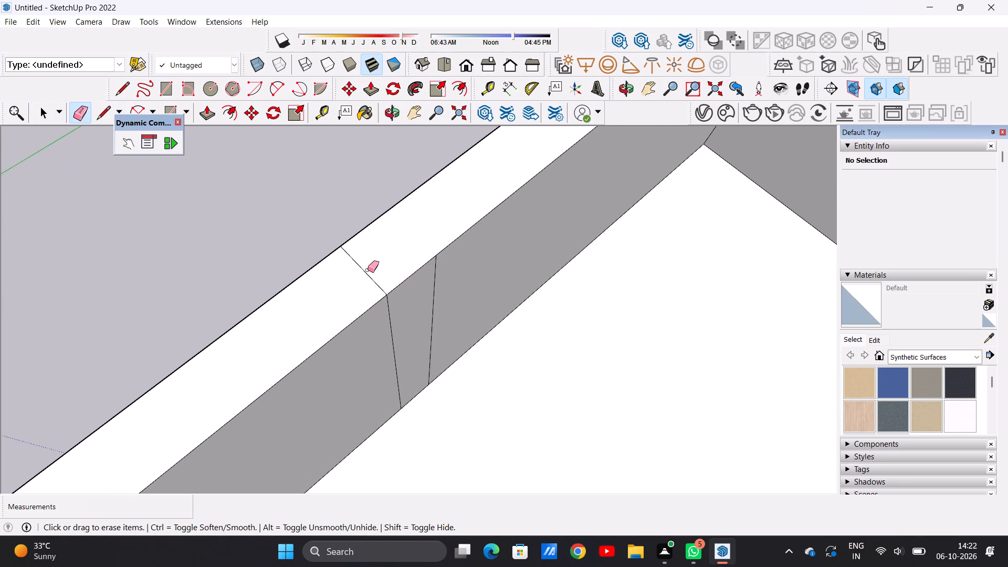
pyautogui.moveTo(369, 268); pyautogui.dragTo(354, 277)
pyautogui.scroll(-20, 393, 286)
pyautogui.scroll(-4, 393, 286)
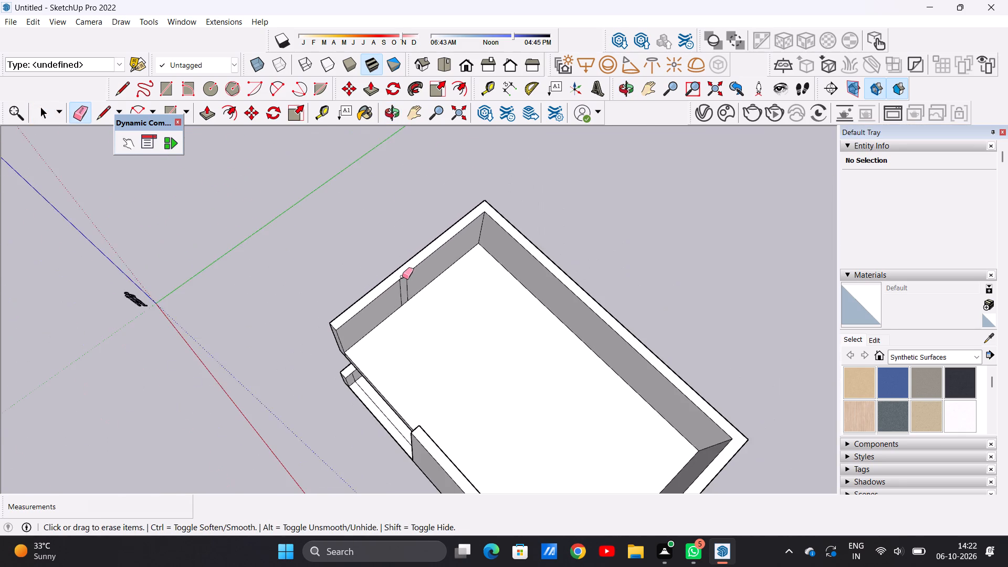
# Draw a line about 42' 8" long across the upper floor, joining the rear vertical seams of the two end walls.
pyautogui.moveTo(411, 351); pyautogui.dragTo(482, 355, button='middle')
pyautogui.scroll(-4, 428, 347)
pyautogui.moveTo(408, 349); pyautogui.dragTo(472, 385, button='middle')
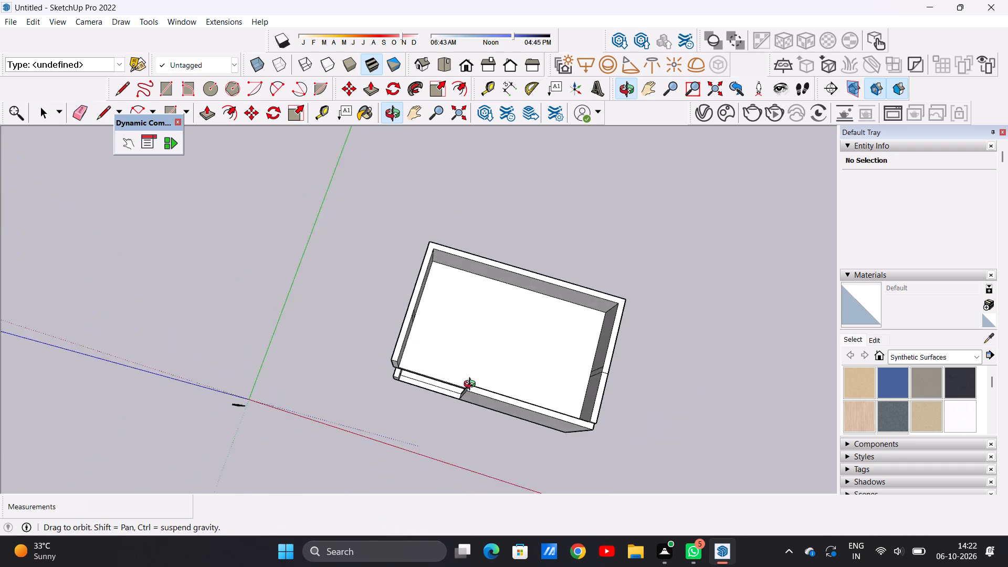
pyautogui.moveTo(472, 385); pyautogui.dragTo(490, 406, button='middle')
pyautogui.scroll(6, 560, 363)
pyautogui.moveTo(487, 354); pyautogui.dragTo(483, 371, button='middle')
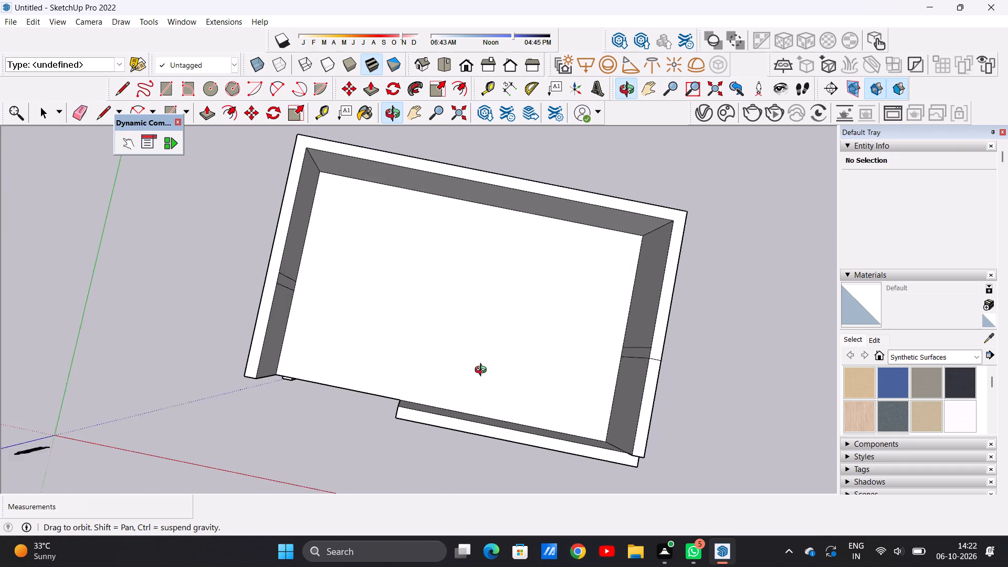
pyautogui.moveTo(483, 371); pyautogui.dragTo(497, 383, button='middle')
pyautogui.scroll(2, 604, 377)
pyautogui.moveTo(549, 391); pyautogui.dragTo(586, 377, button='middle')
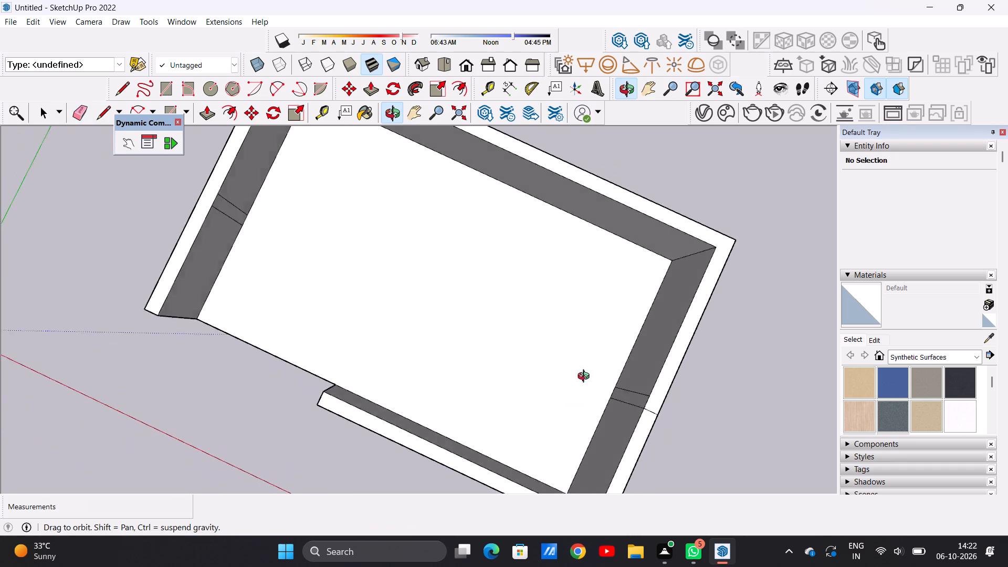
pyautogui.moveTo(586, 377); pyautogui.dragTo(628, 350, button='middle')
pyautogui.scroll(3, 460, 335)
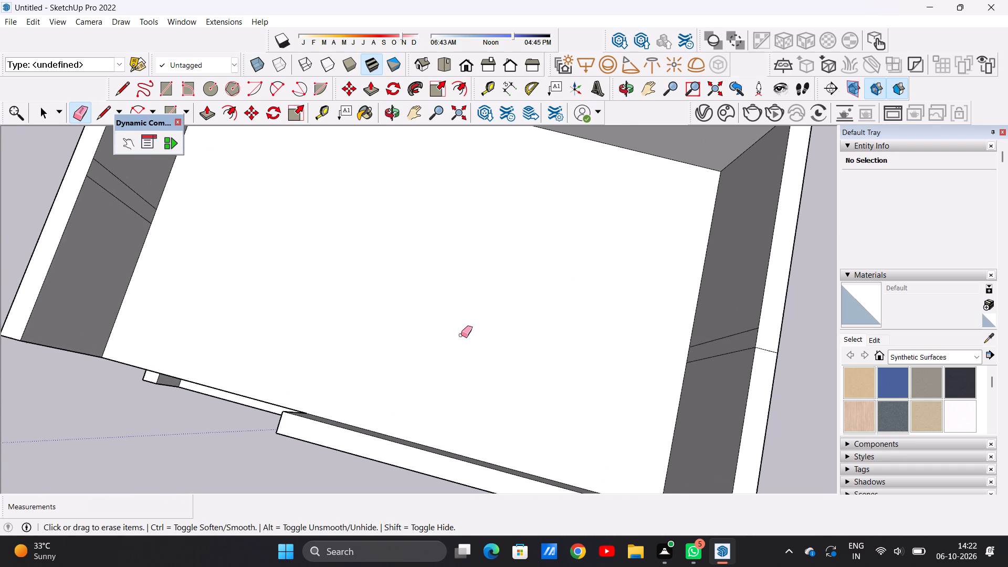
pyautogui.press('l')
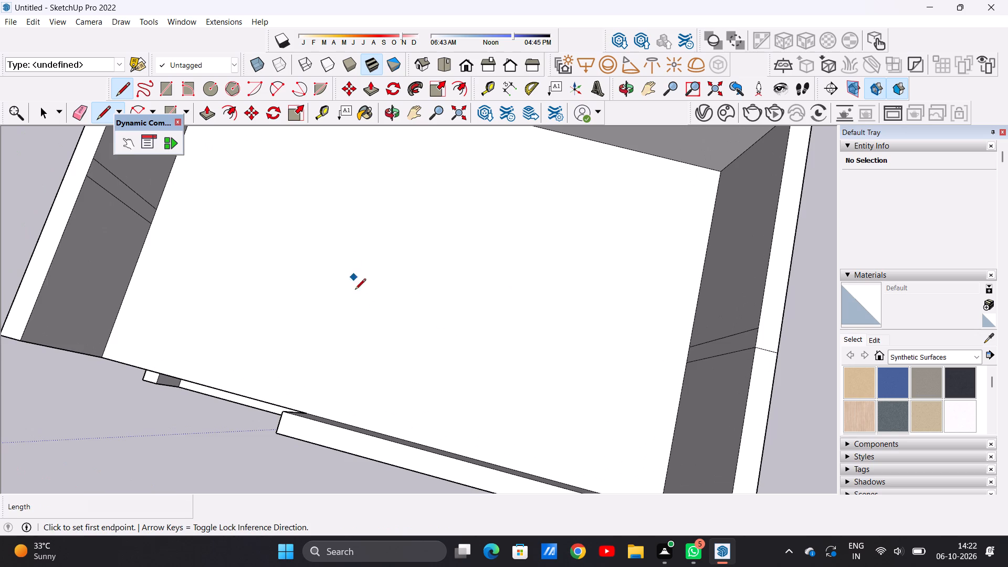
pyautogui.scroll(-4, 362, 308)
pyautogui.scroll(9, 218, 240)
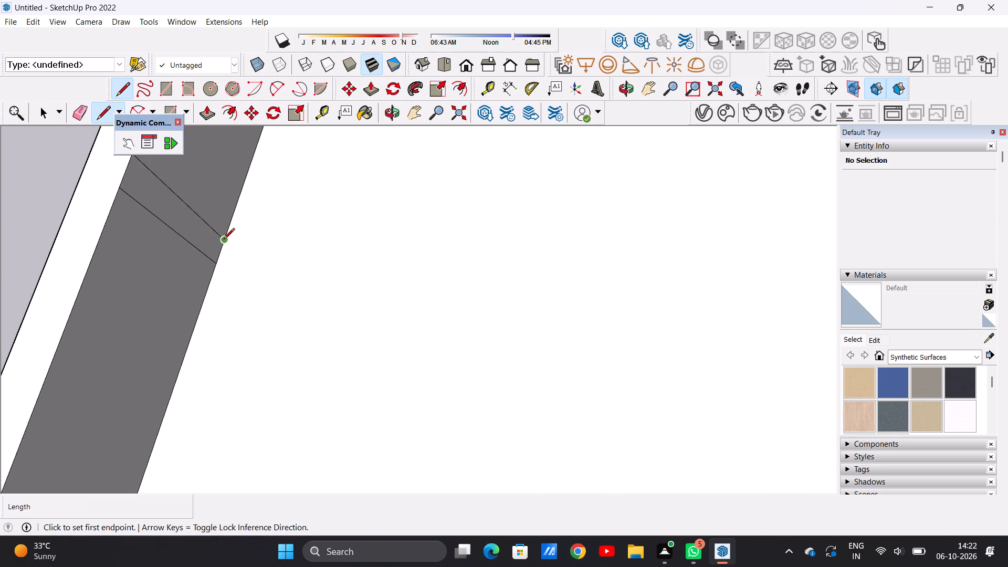
pyautogui.click(224, 240)
pyautogui.scroll(-11, 398, 272)
pyautogui.scroll(-2, 520, 301)
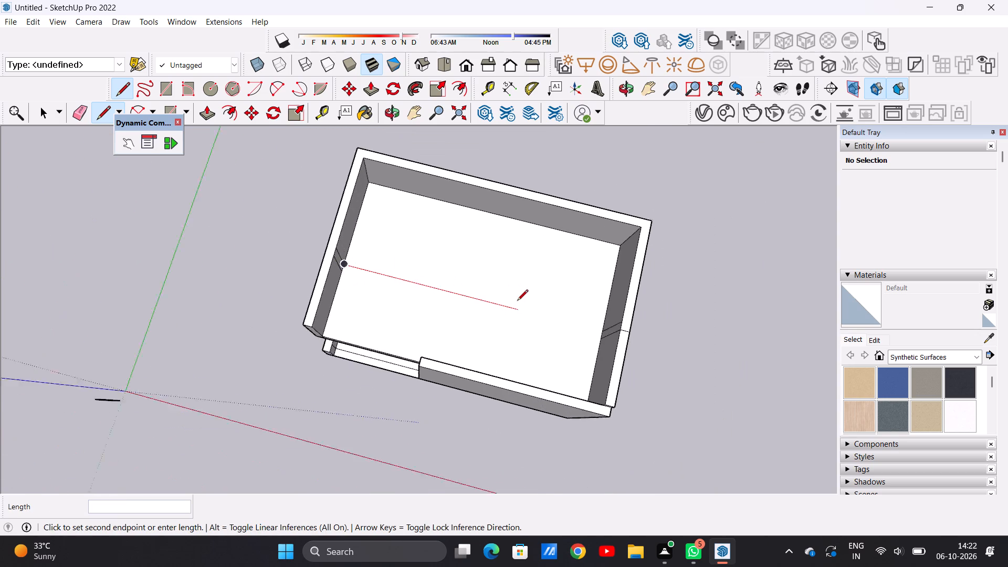
pyautogui.scroll(-2, 517, 301)
pyautogui.scroll(11, 595, 318)
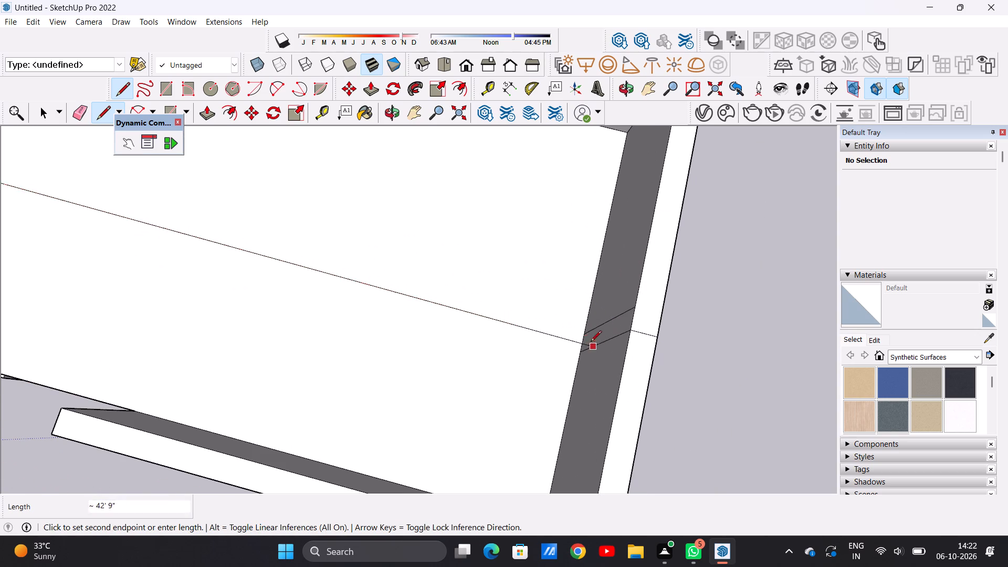
pyautogui.click(586, 336)
# Draw a parallel line about 42' 8" long across the upper floor, joining the front vertical seams of the two end walls.
pyautogui.click(582, 354)
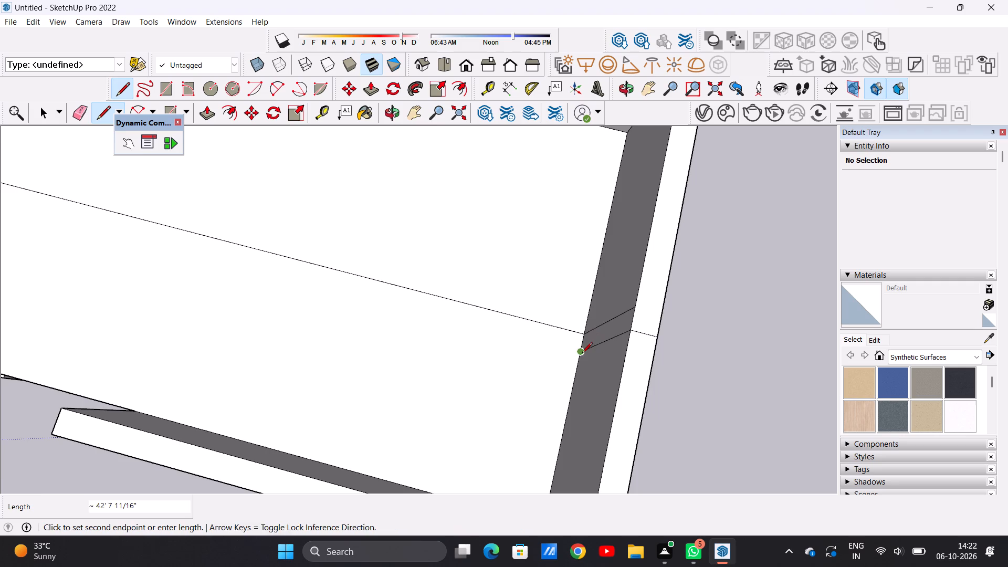
pyautogui.scroll(-8, 466, 339)
pyautogui.scroll(4, 244, 269)
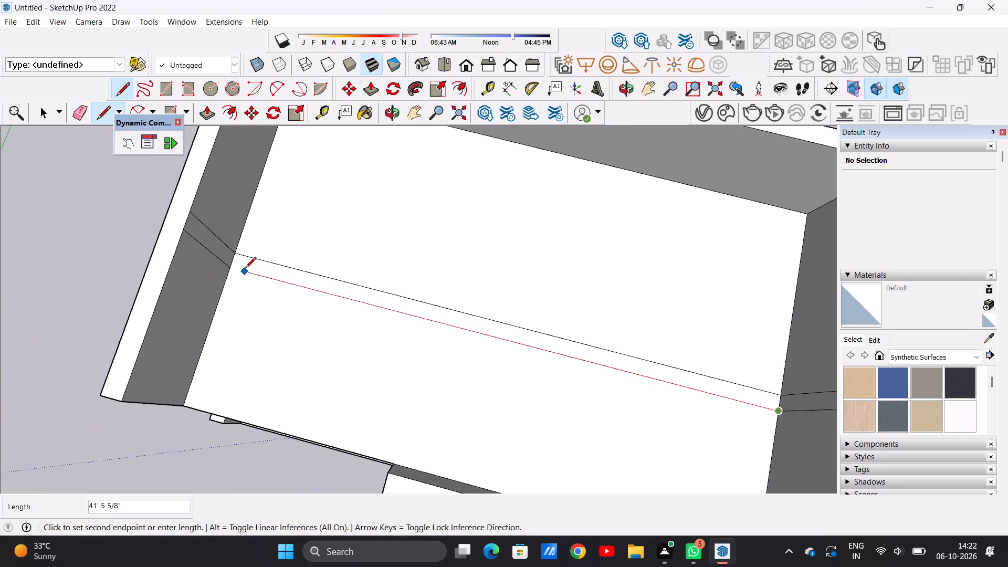
pyautogui.scroll(6, 245, 269)
pyautogui.click(226, 262)
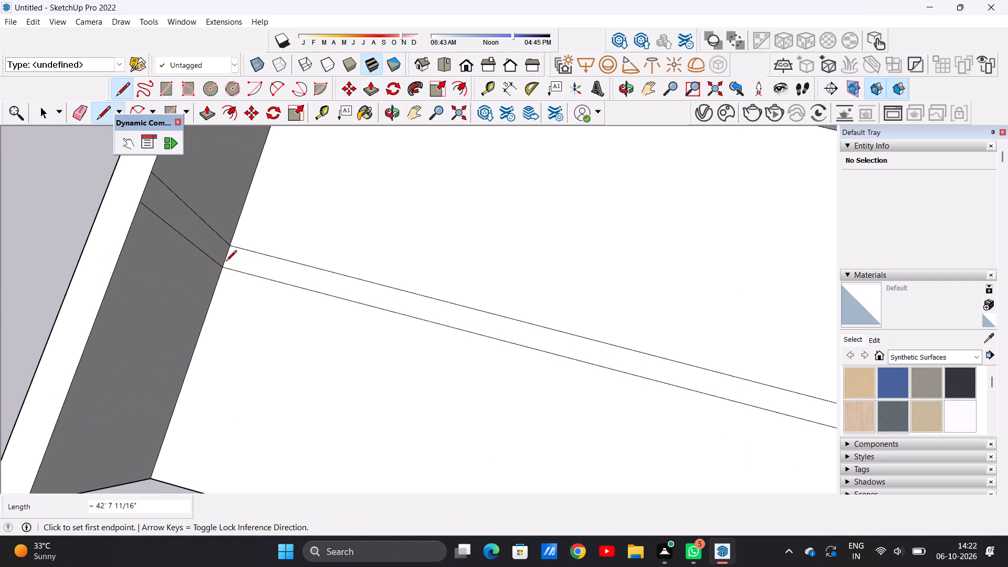
pyautogui.press('space')
# Erase the short seam edge across the top of the upper-floor end wall opposite the porch.
pyautogui.scroll(-9, 233, 316)
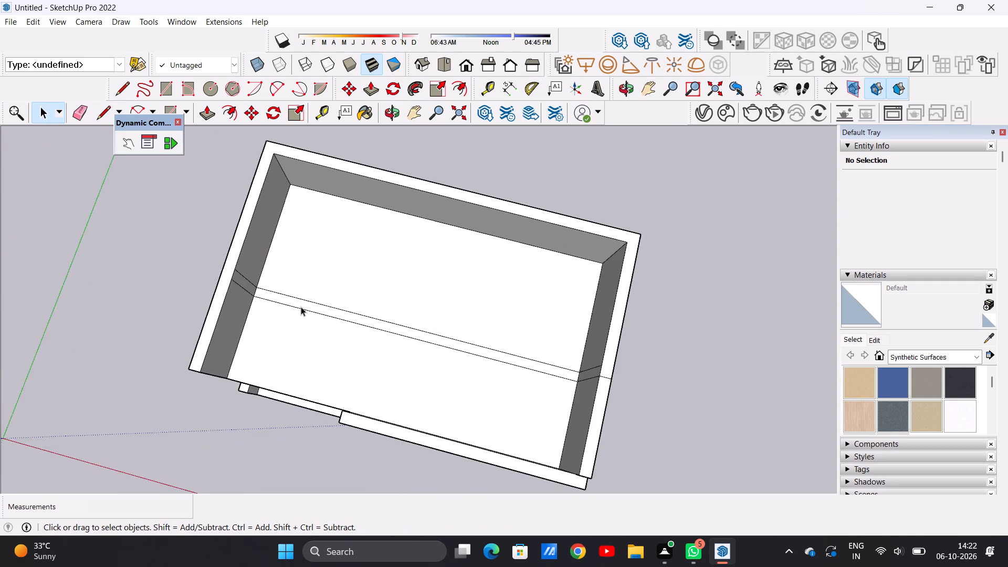
pyautogui.scroll(-4, 301, 307)
pyautogui.moveTo(327, 341); pyautogui.dragTo(372, 224, button='middle')
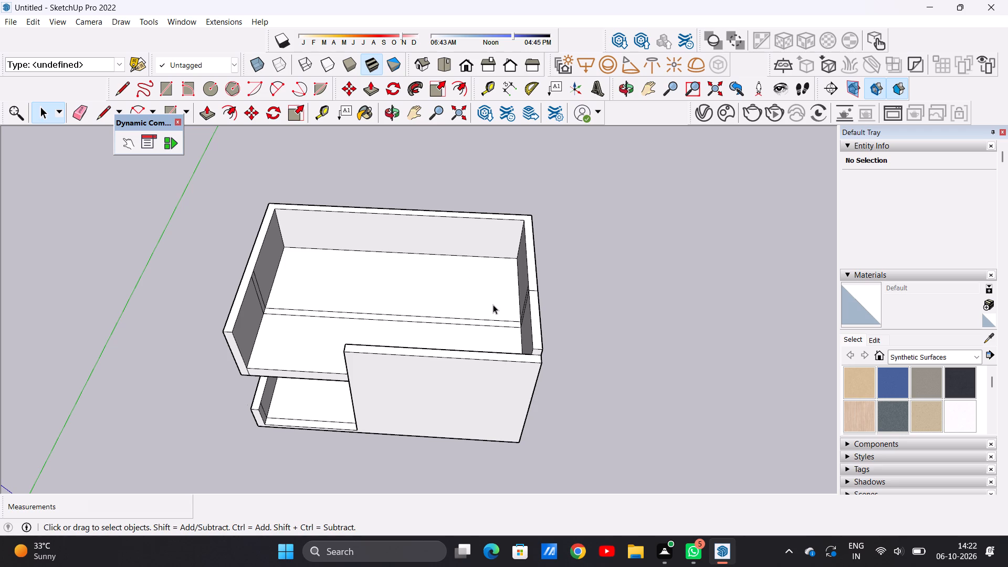
pyautogui.scroll(3, 487, 327)
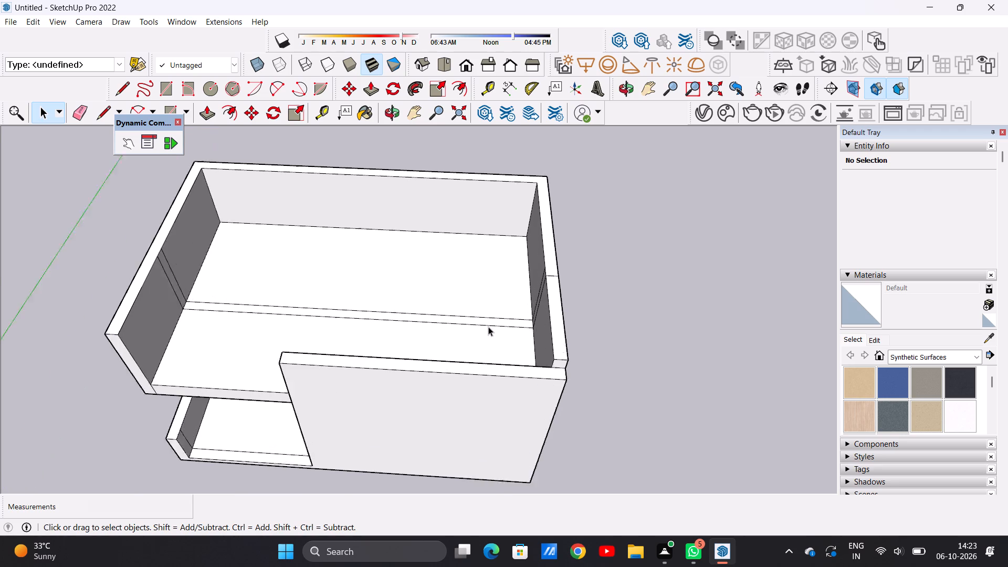
pyautogui.scroll(1, 488, 327)
pyautogui.moveTo(492, 334); pyautogui.dragTo(529, 238, button='middle')
pyautogui.scroll(-5, 529, 250)
pyautogui.scroll(2, 558, 242)
pyautogui.moveTo(555, 242); pyautogui.dragTo(551, 306, button='middle')
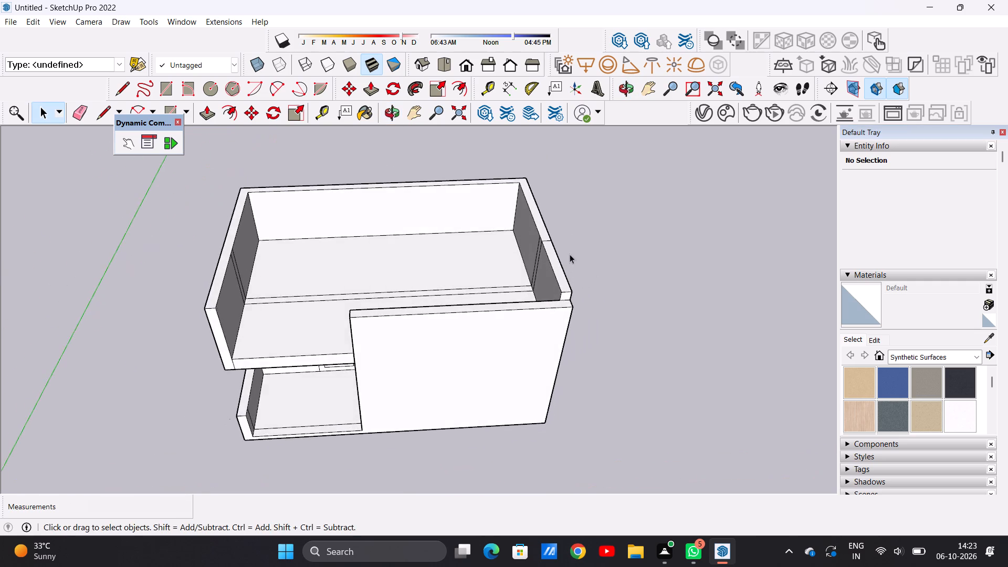
pyautogui.scroll(8, 570, 254)
pyautogui.press('e')
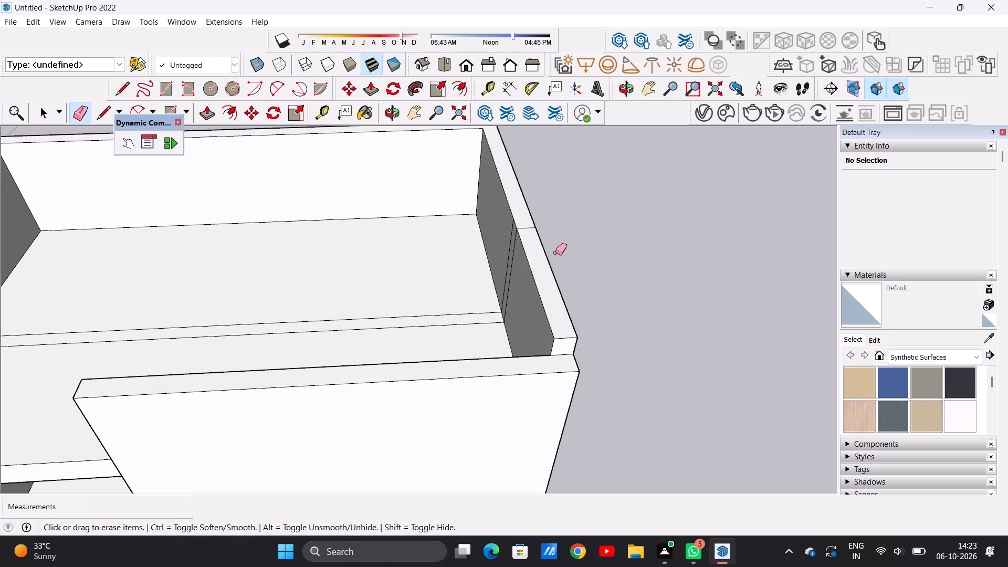
pyautogui.moveTo(526, 224); pyautogui.dragTo(528, 235)
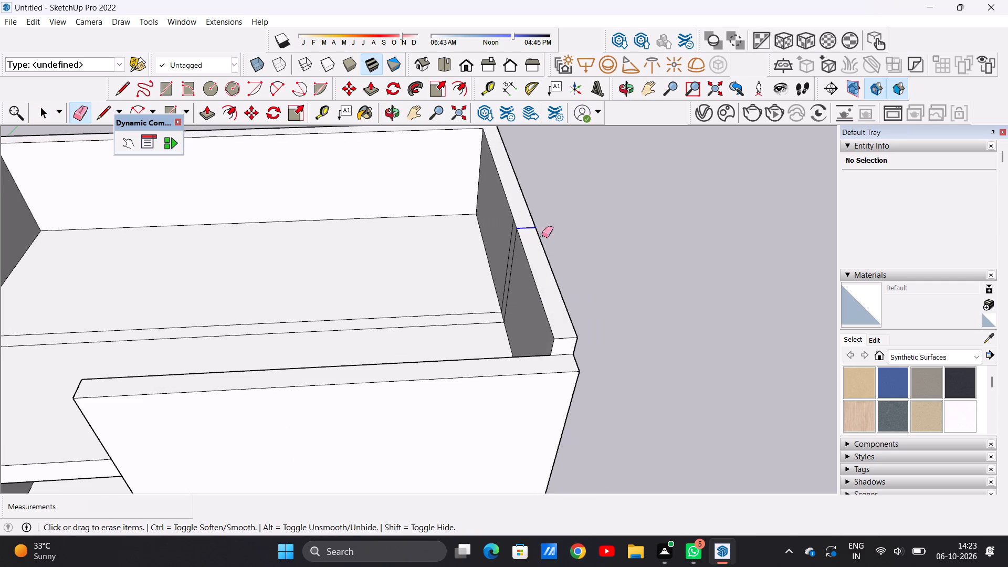
# Erase the two vertical seam edges on the inner face of the upper-floor end wall opposite the porch.
pyautogui.scroll(-6, 544, 235)
pyautogui.moveTo(406, 274); pyautogui.dragTo(526, 285, button='middle')
pyautogui.scroll(7, 520, 245)
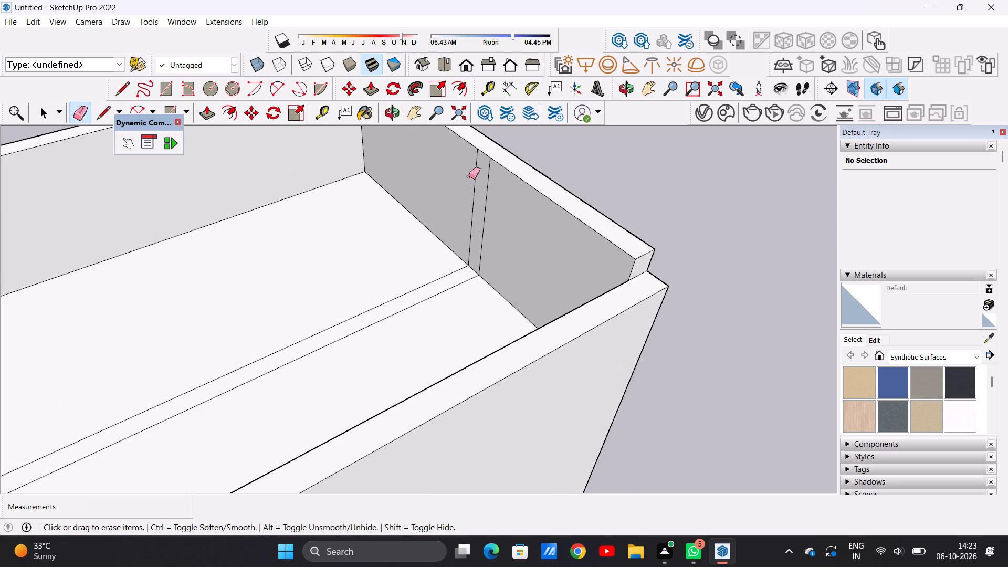
pyautogui.moveTo(478, 180); pyautogui.dragTo(501, 205)
pyautogui.moveTo(476, 181); pyautogui.dragTo(480, 189)
# Erase the two vertical seam edges on the inner face of the upper-floor end wall on the porch side.
pyautogui.scroll(-12, 483, 243)
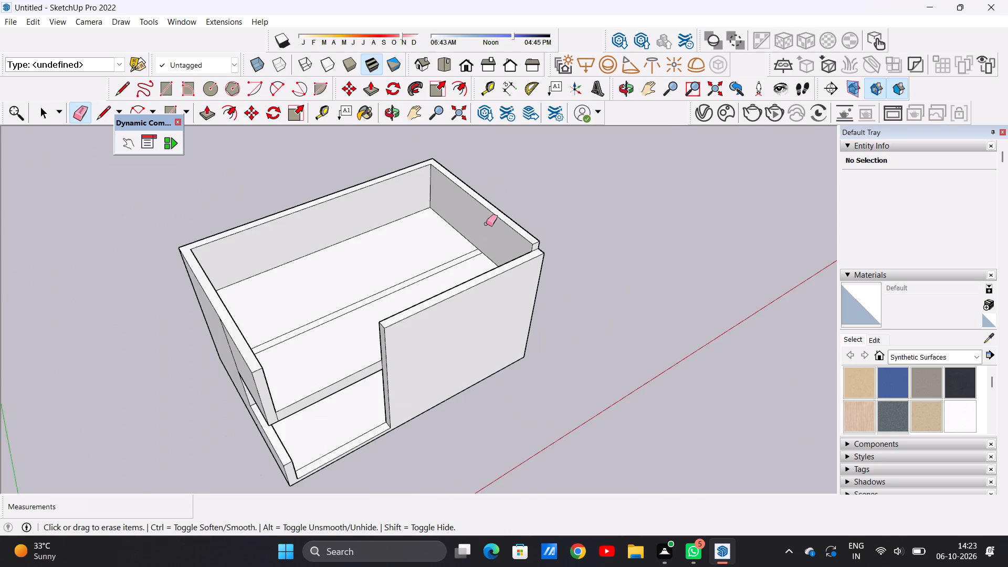
pyautogui.scroll(-2, 486, 224)
pyautogui.moveTo(417, 382); pyautogui.dragTo(410, 220, button='middle')
pyautogui.scroll(14, 386, 344)
pyautogui.moveTo(358, 313); pyautogui.dragTo(467, 320, button='middle')
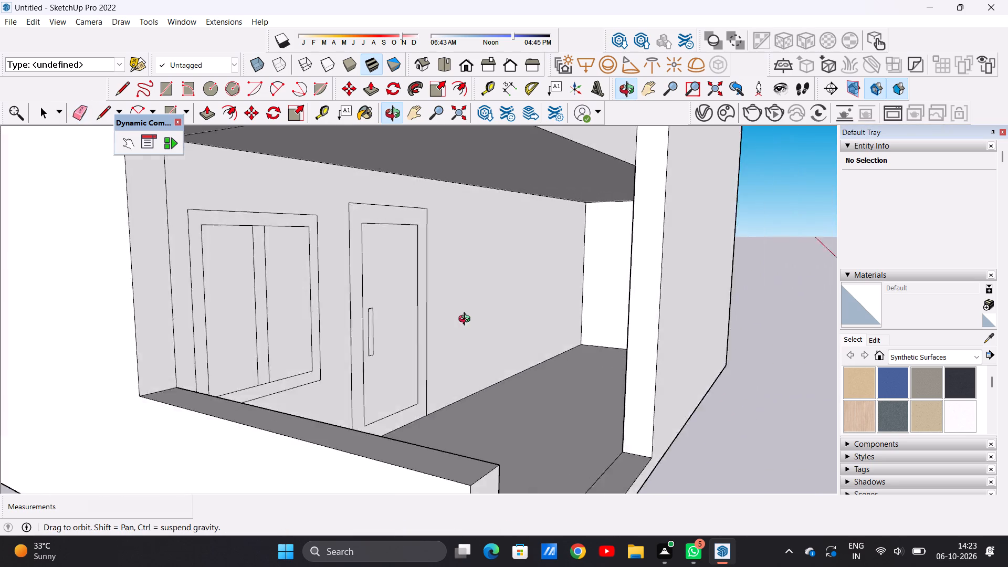
pyautogui.moveTo(467, 320); pyautogui.dragTo(260, 325, button='middle')
pyautogui.scroll(-10, 345, 329)
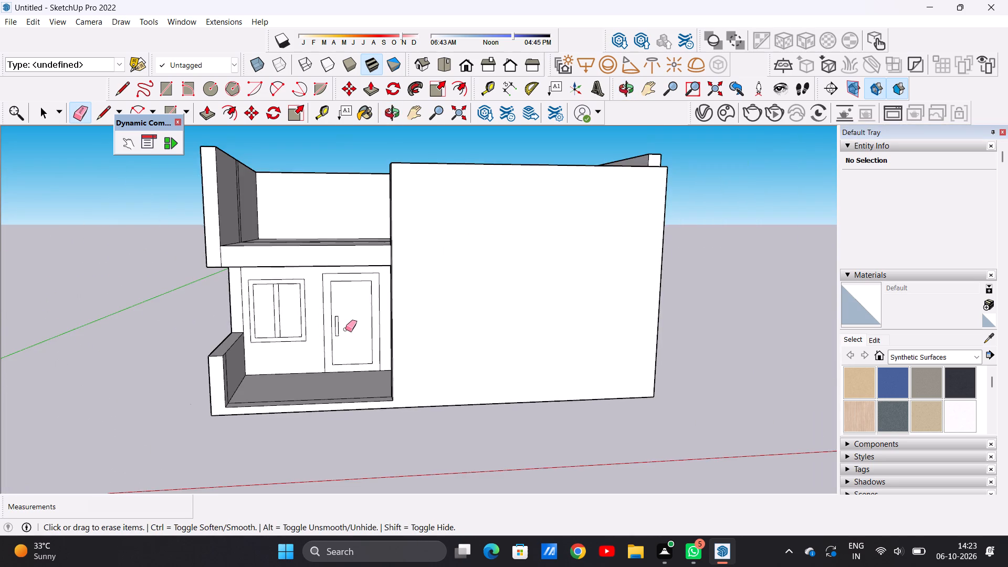
pyautogui.scroll(-7, 343, 329)
pyautogui.moveTo(312, 245); pyautogui.dragTo(316, 388, button='middle')
pyautogui.scroll(1, 316, 388)
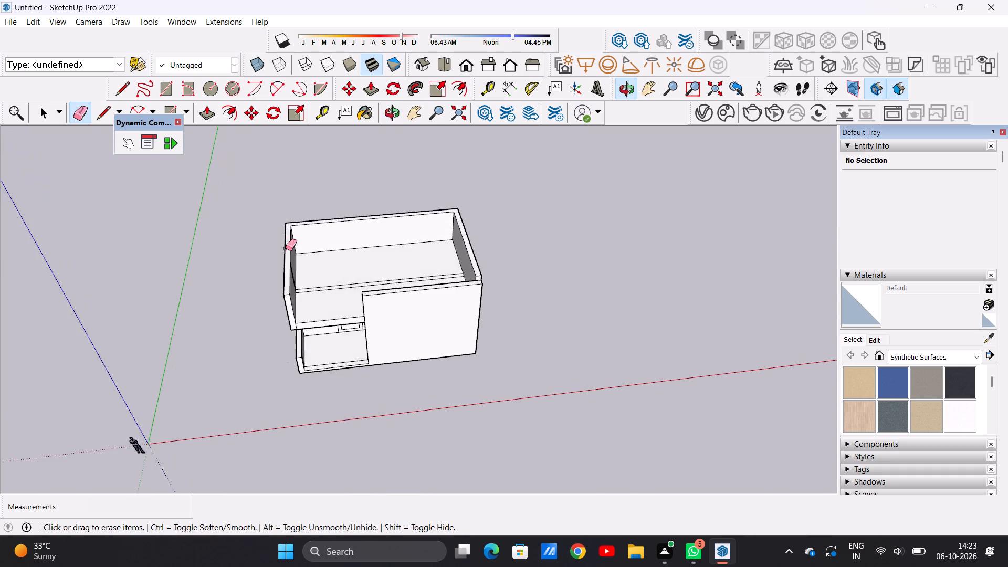
pyautogui.scroll(13, 286, 248)
pyautogui.moveTo(397, 317); pyautogui.dragTo(278, 324, button='middle')
pyautogui.scroll(7, 288, 244)
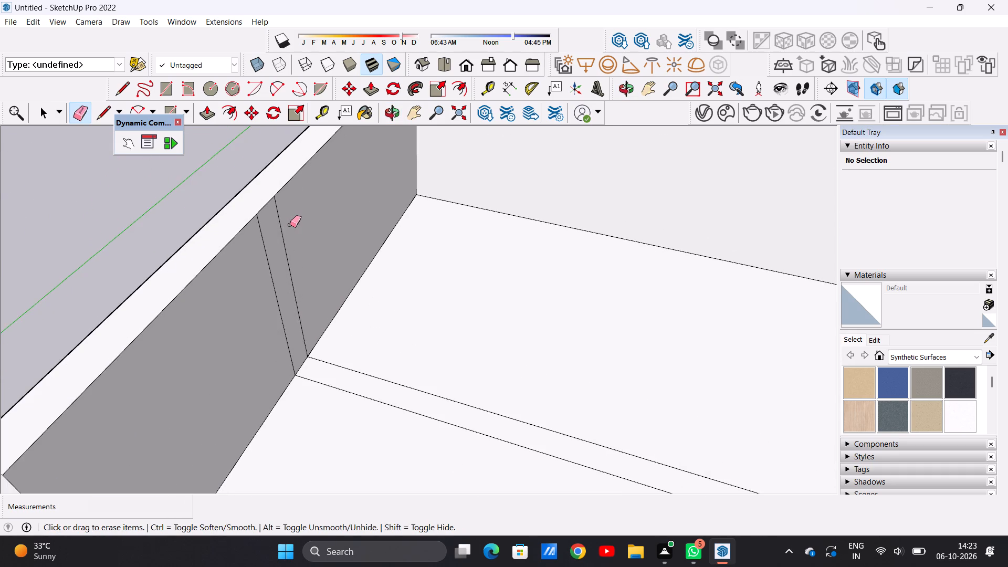
pyautogui.moveTo(290, 225); pyautogui.dragTo(251, 267)
# Push the free end face of the large front wall beside the porch inward about 2' 8", shortening the wall.
pyautogui.scroll(-15, 260, 313)
pyautogui.moveTo(310, 391); pyautogui.dragTo(407, 322, button='middle')
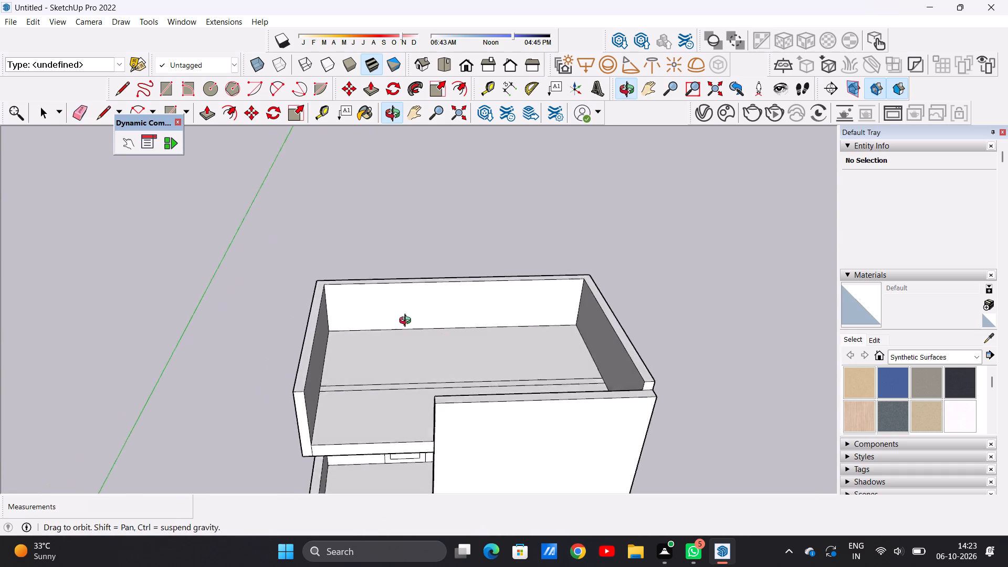
pyautogui.moveTo(407, 322); pyautogui.dragTo(400, 262, button='middle')
pyautogui.scroll(2, 382, 372)
pyautogui.scroll(-7, 380, 384)
pyautogui.scroll(7, 393, 401)
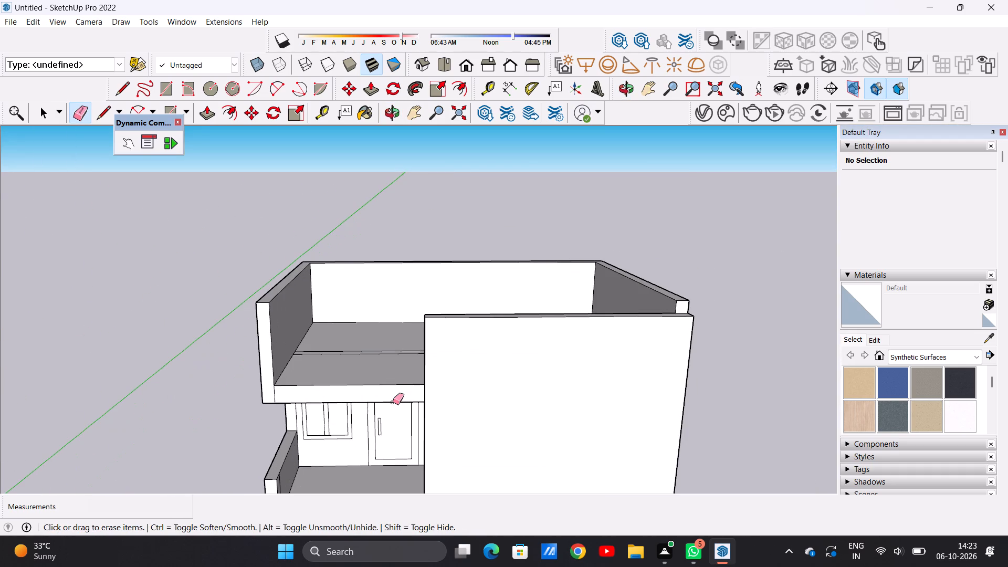
pyautogui.press('space')
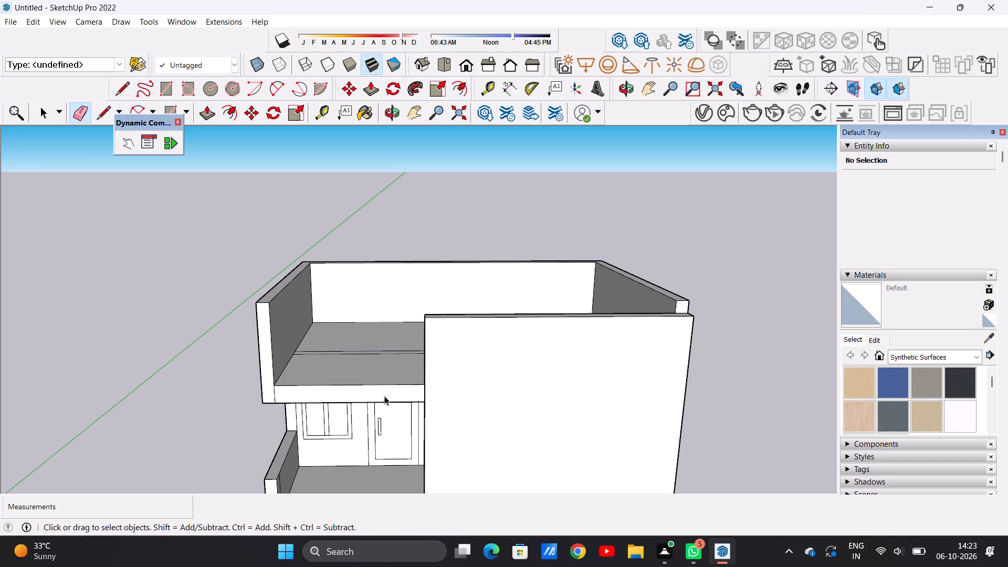
pyautogui.scroll(-8, 384, 396)
pyautogui.scroll(7, 398, 429)
pyautogui.moveTo(398, 426); pyautogui.dragTo(397, 403, button='middle')
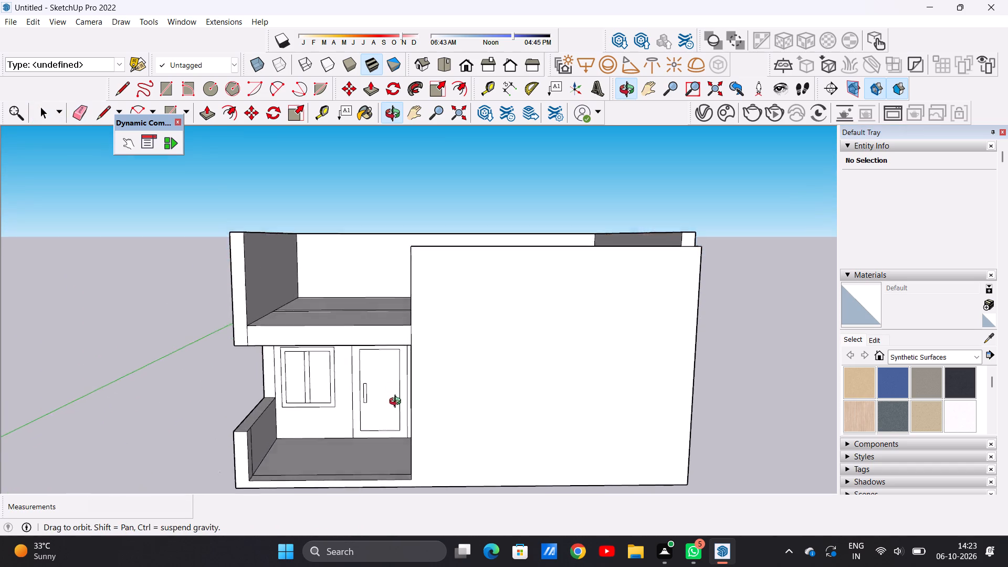
pyautogui.moveTo(397, 403); pyautogui.dragTo(400, 410, button='middle')
pyautogui.scroll(-7, 397, 423)
pyautogui.scroll(4, 352, 373)
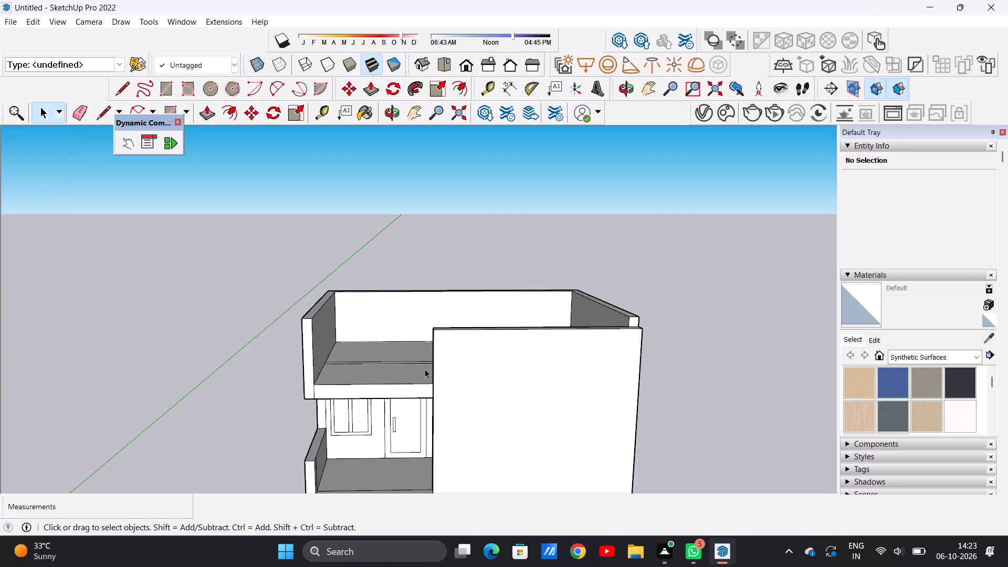
pyautogui.moveTo(432, 371); pyautogui.dragTo(554, 373, button='middle')
pyautogui.scroll(2, 481, 369)
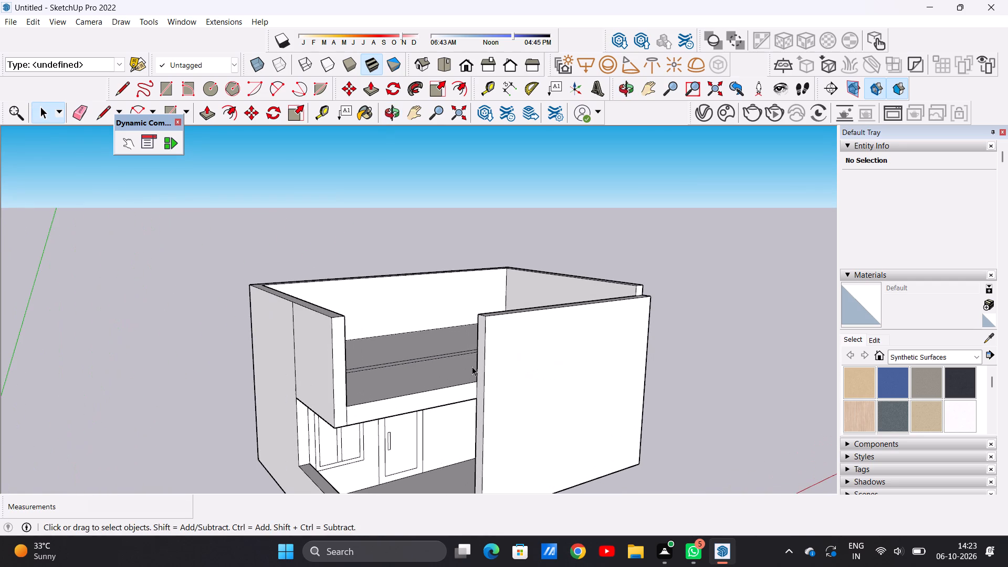
pyautogui.press('p')
pyautogui.scroll(6, 479, 363)
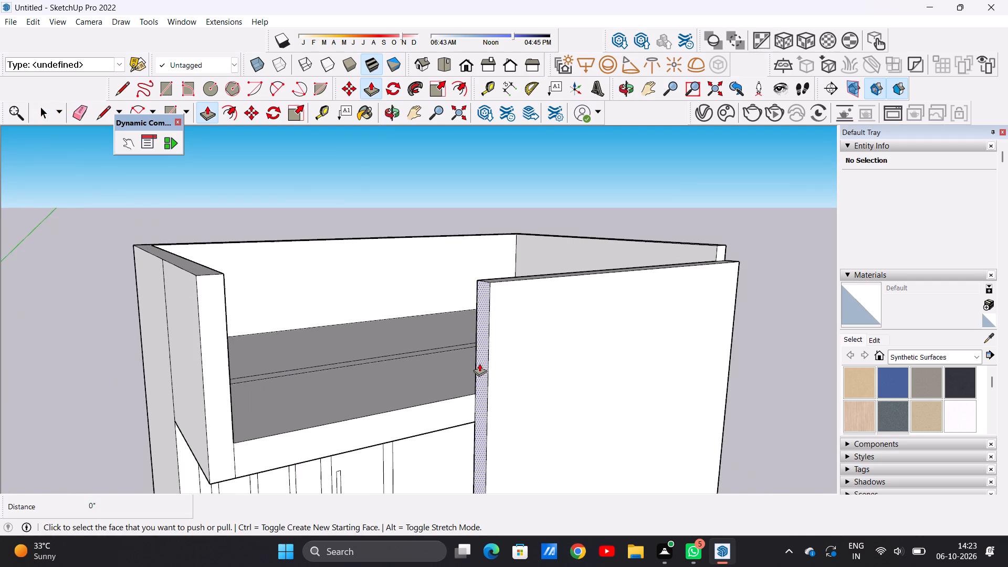
pyautogui.click(479, 362)
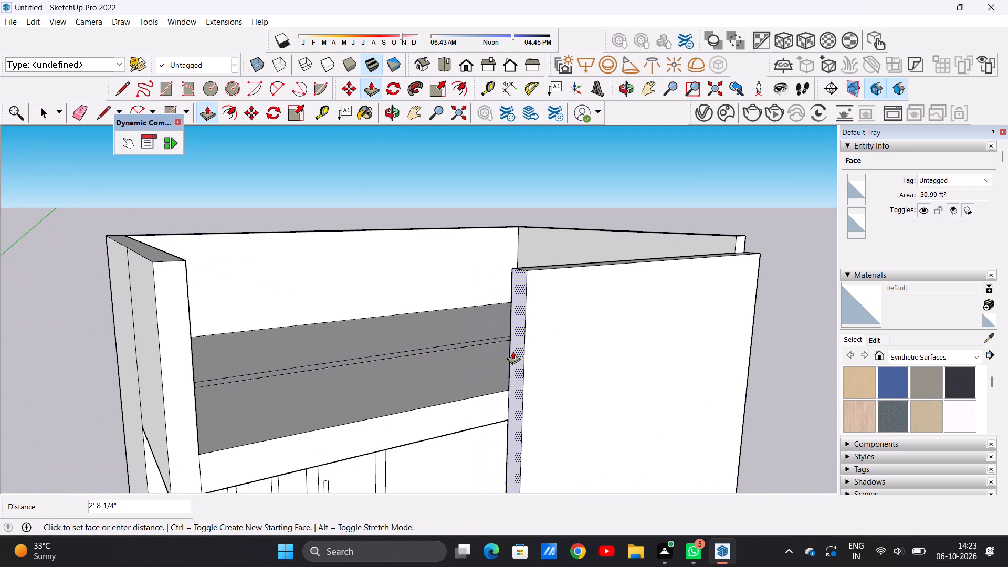
pyautogui.click(513, 351)
pyautogui.press('space')
pyautogui.scroll(-7, 479, 371)
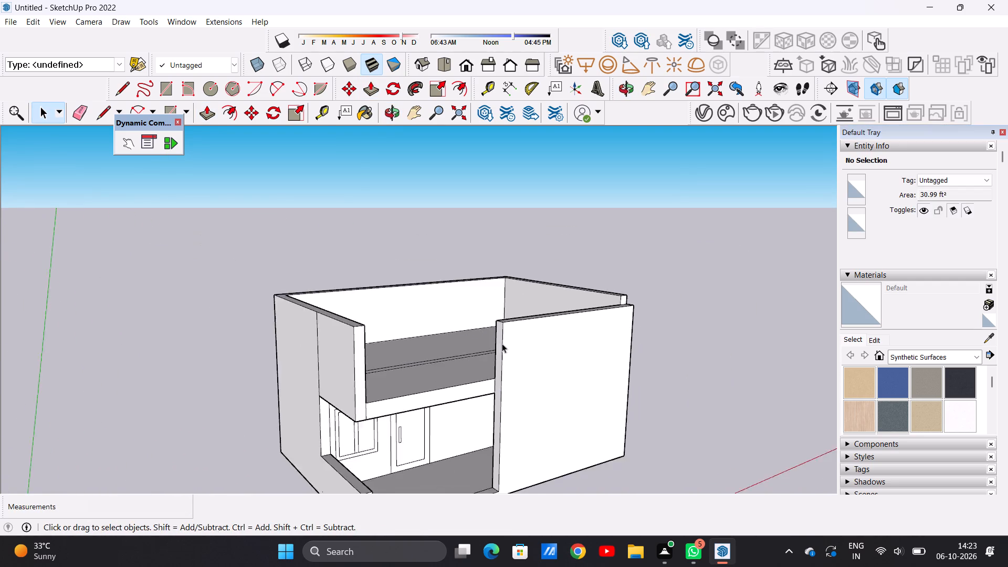
# Examine the front elevation with the shortened front wall, the porch opening and the upper floor.
pyautogui.scroll(-4, 502, 343)
pyautogui.moveTo(589, 386); pyautogui.dragTo(472, 340, button='middle')
pyautogui.scroll(3, 501, 351)
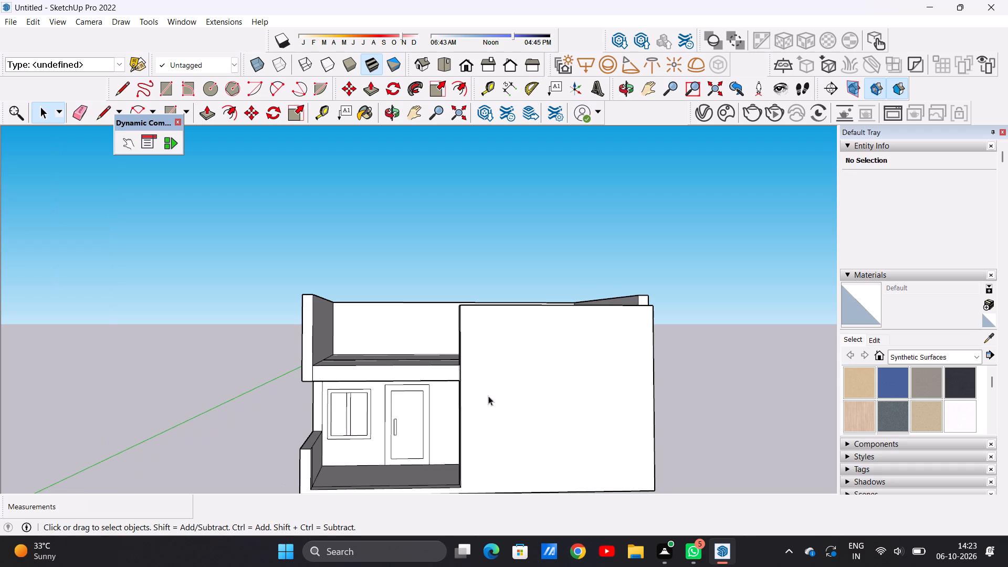
pyautogui.scroll(-19, 486, 405)
pyautogui.scroll(2, 472, 393)
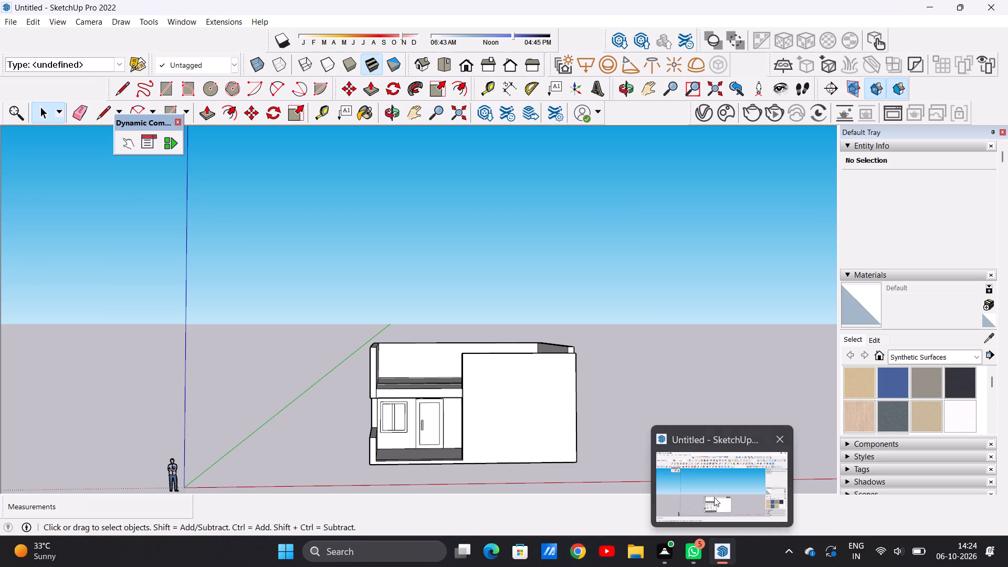
pyautogui.click(714, 497)
pyautogui.scroll(-5, 456, 321)
pyautogui.scroll(3, 476, 386)
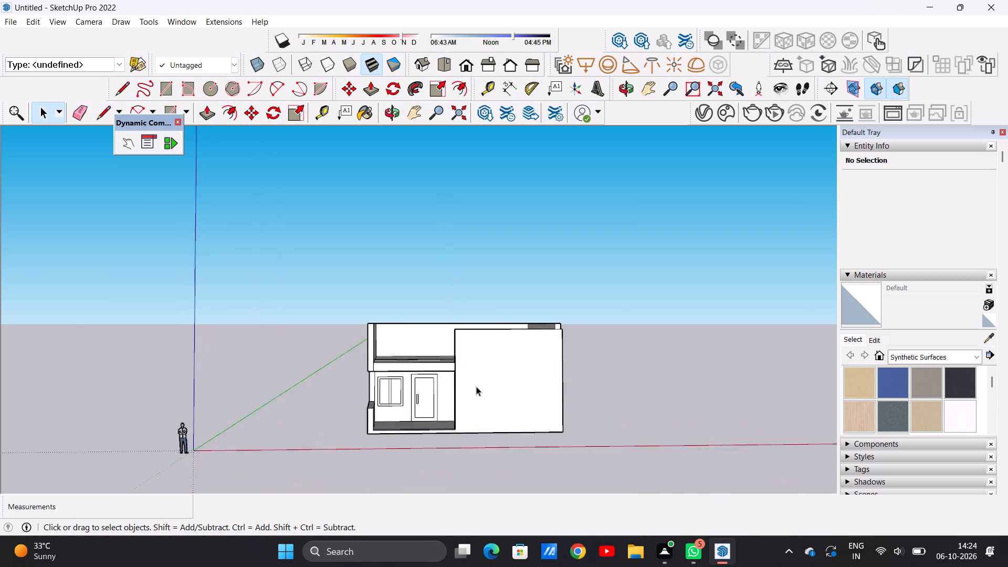
pyautogui.scroll(5, 476, 386)
pyautogui.moveTo(321, 383); pyautogui.dragTo(539, 393, button='middle')
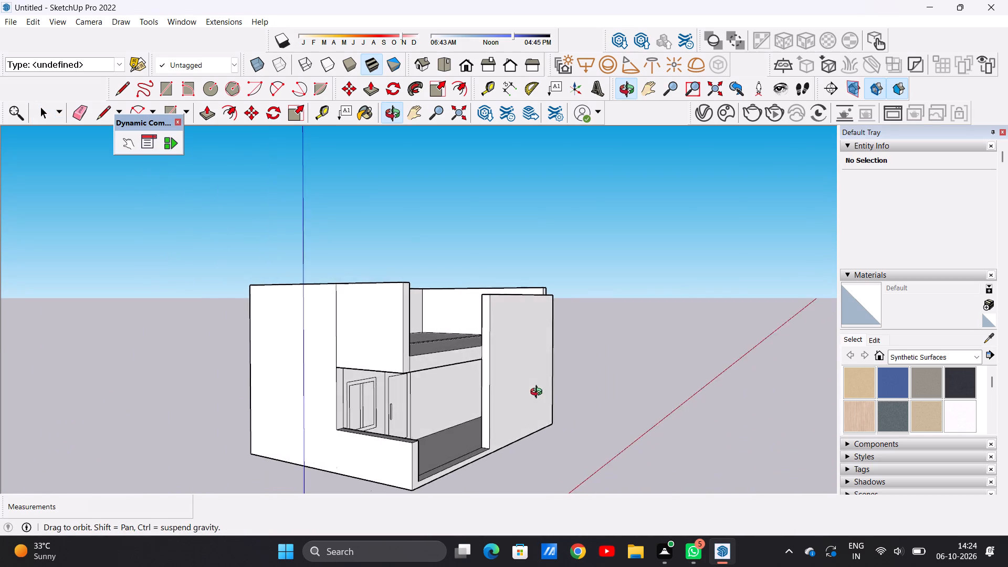
pyautogui.moveTo(539, 393); pyautogui.dragTo(328, 399, button='middle')
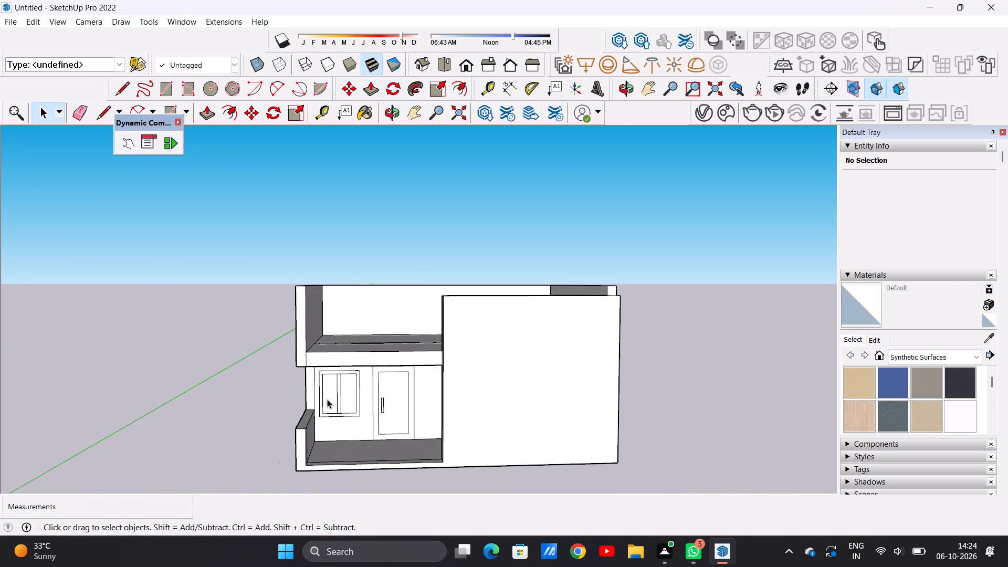
pyautogui.scroll(-5, 325, 419)
pyautogui.scroll(5, 352, 369)
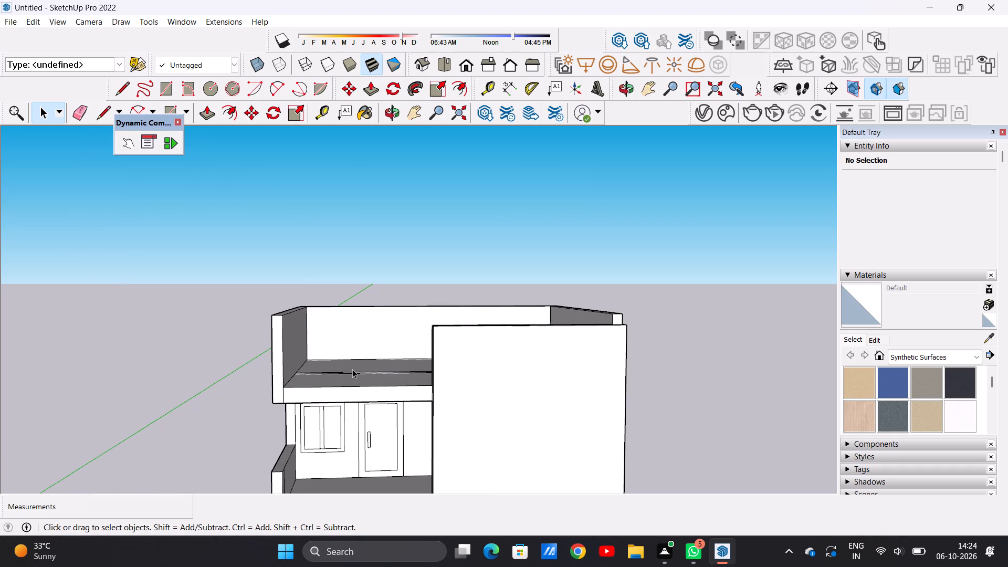
# Examine the upper-floor enclosure and its floor strip from above and from the front.
pyautogui.moveTo(352, 368); pyautogui.dragTo(364, 460, button='middle')
pyautogui.moveTo(373, 393); pyautogui.dragTo(334, 479, button='middle')
pyautogui.scroll(-6, 384, 379)
pyautogui.moveTo(416, 373); pyautogui.dragTo(409, 464, button='middle')
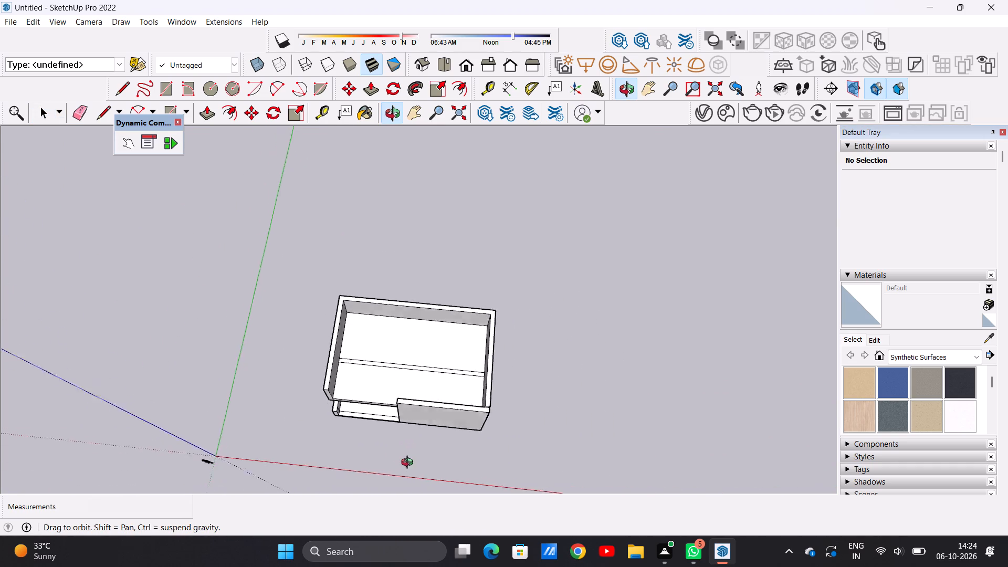
pyautogui.moveTo(409, 464); pyautogui.dragTo(417, 468, button='middle')
pyautogui.scroll(5, 374, 360)
pyautogui.moveTo(365, 377); pyautogui.dragTo(368, 384, button='middle')
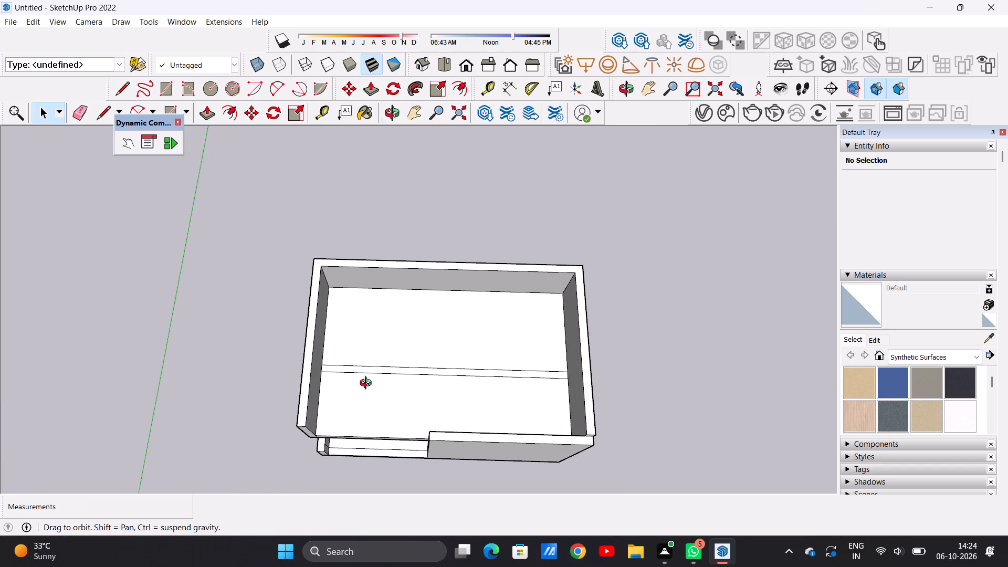
pyautogui.moveTo(368, 384); pyautogui.dragTo(370, 412, button='middle')
pyautogui.moveTo(443, 444); pyautogui.dragTo(458, 319, button='middle')
pyautogui.scroll(1, 457, 352)
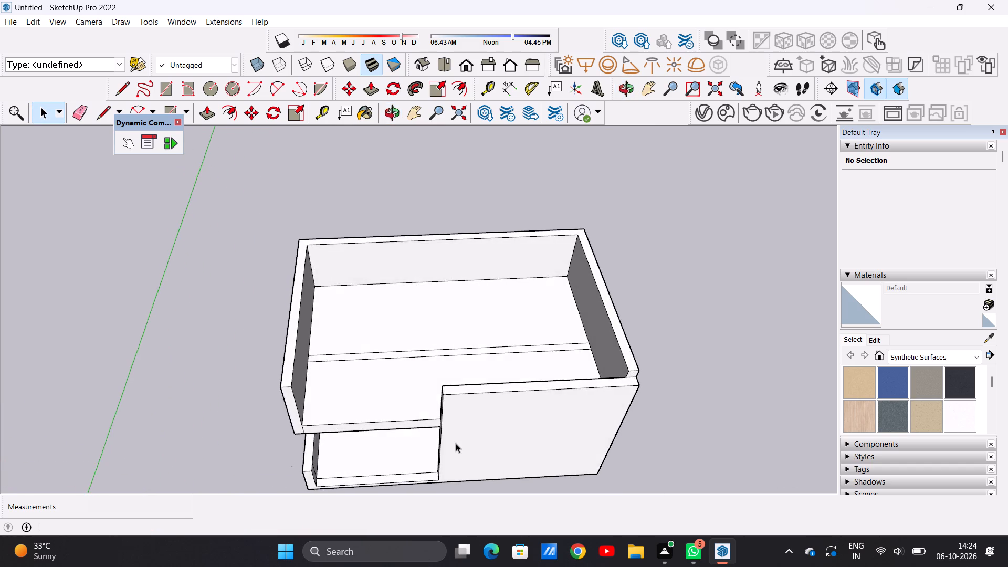
pyautogui.moveTo(456, 444); pyautogui.dragTo(466, 269, button='middle')
pyautogui.scroll(-1, 439, 372)
pyautogui.scroll(1, 440, 375)
pyautogui.scroll(-3, 440, 376)
pyautogui.moveTo(563, 324); pyautogui.dragTo(547, 438, button='middle')
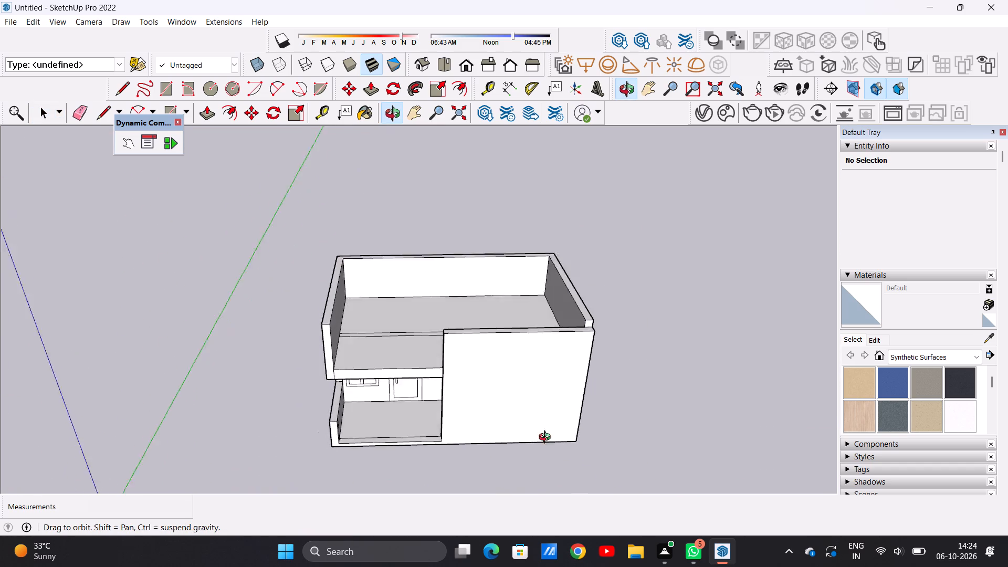
pyautogui.moveTo(547, 438); pyautogui.dragTo(547, 480, button='middle')
pyautogui.scroll(14, 590, 329)
pyautogui.scroll(-7, 502, 347)
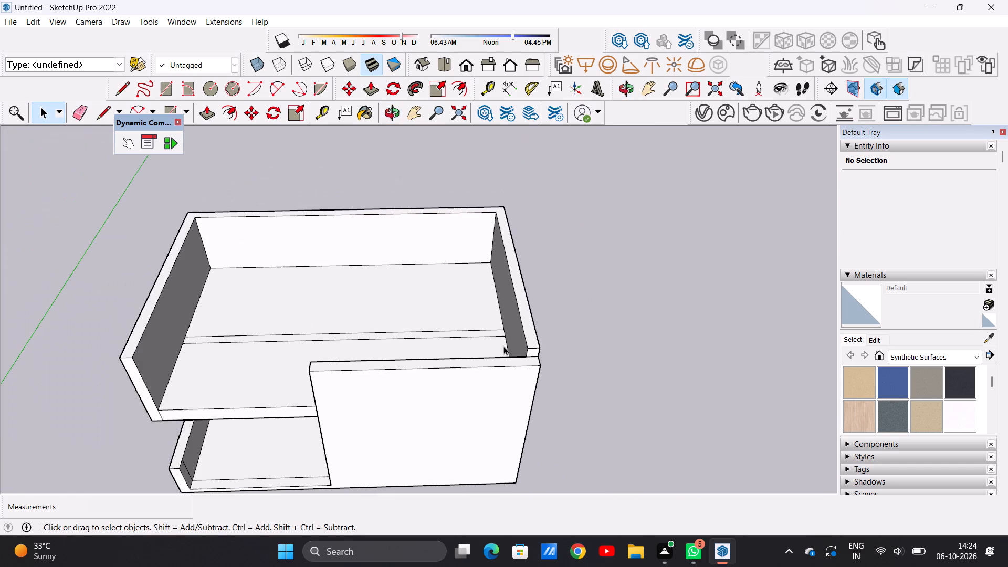
# Pull the narrow strip across the upper floor up about 9' 1" to the top of the end walls, forming a cross wall.
pyautogui.scroll(-1, 503, 346)
pyautogui.moveTo(509, 324); pyautogui.dragTo(517, 401, button='middle')
pyautogui.scroll(-5, 446, 344)
pyautogui.moveTo(428, 341); pyautogui.dragTo(433, 393, button='middle')
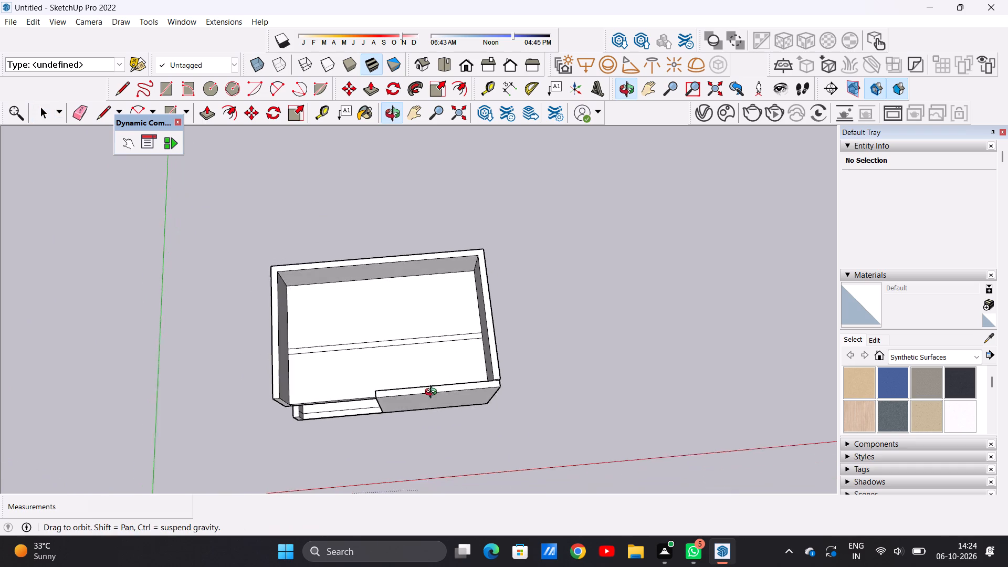
pyautogui.moveTo(433, 393); pyautogui.dragTo(428, 411, button='middle')
pyautogui.scroll(5, 461, 363)
pyautogui.scroll(-1, 464, 353)
pyautogui.moveTo(450, 377); pyautogui.dragTo(444, 396, button='middle')
pyautogui.scroll(4, 486, 332)
pyautogui.press('p')
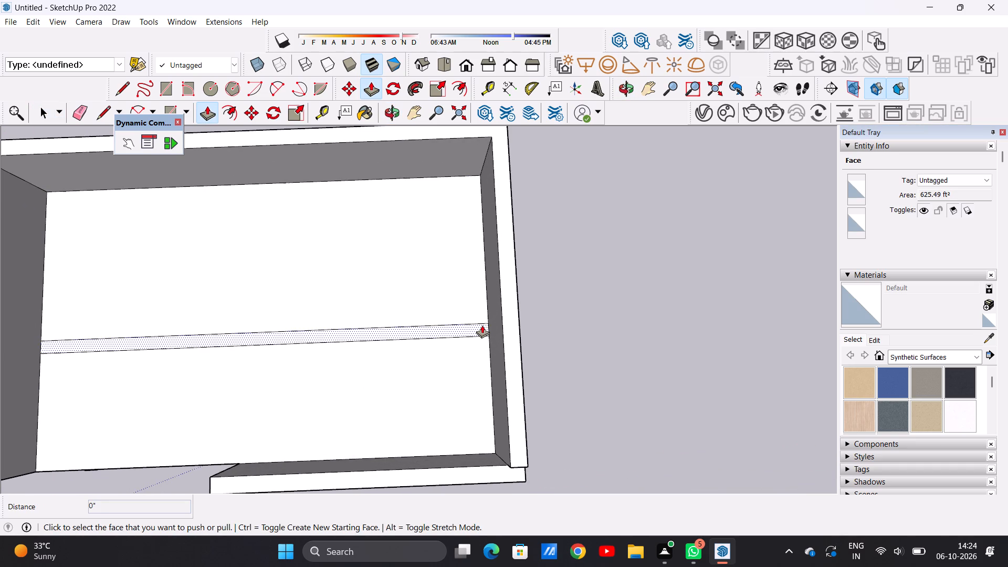
pyautogui.click(482, 325)
pyautogui.scroll(-5, 493, 327)
pyautogui.moveTo(486, 343); pyautogui.dragTo(507, 164, button='middle')
pyautogui.scroll(10, 508, 245)
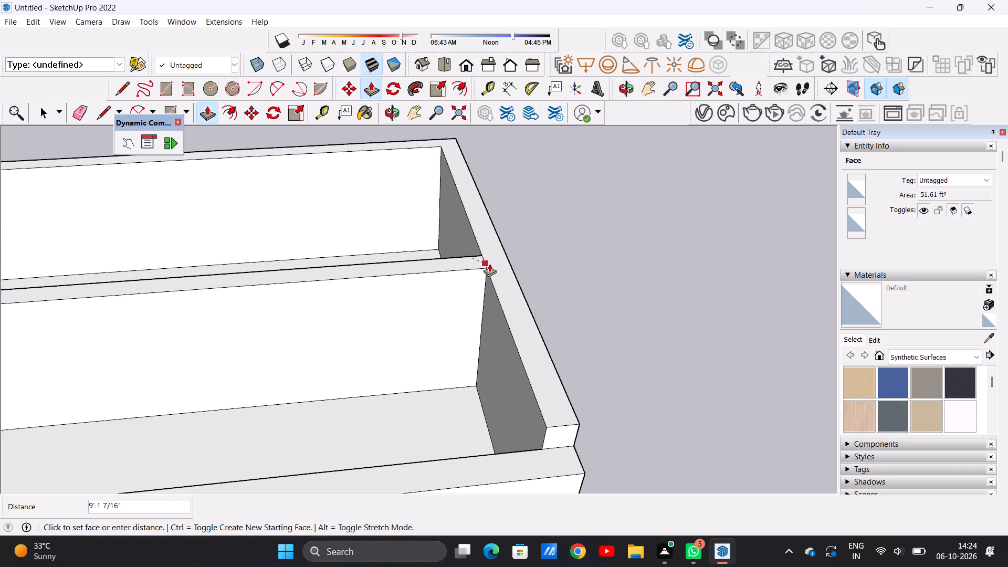
pyautogui.click(489, 268)
pyautogui.press('space')
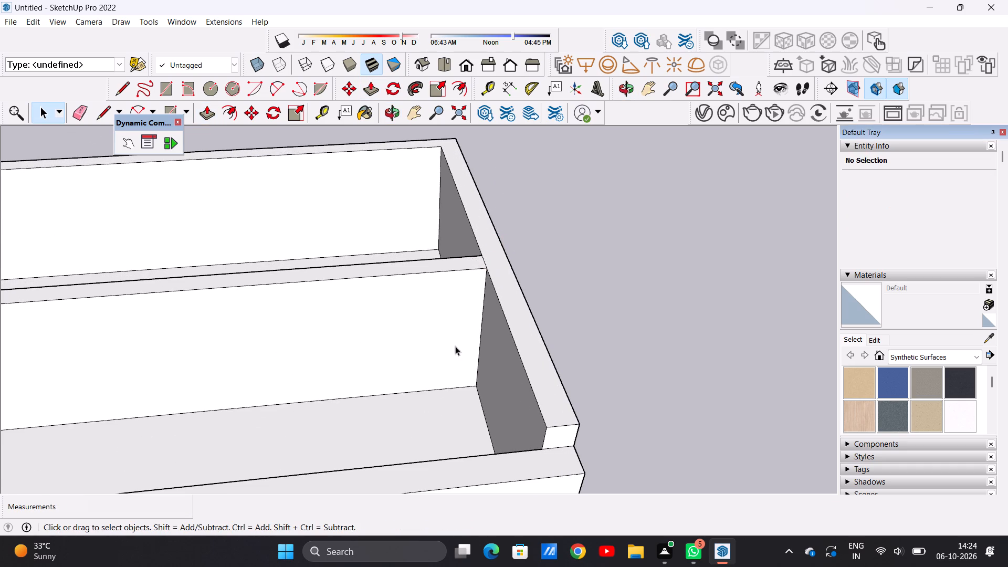
# Pull the top face of the large front wall beside the porch up about 10' 3" above the upper-floor walls.
pyautogui.scroll(-17, 462, 346)
pyautogui.moveTo(388, 432); pyautogui.dragTo(379, 292, button='middle')
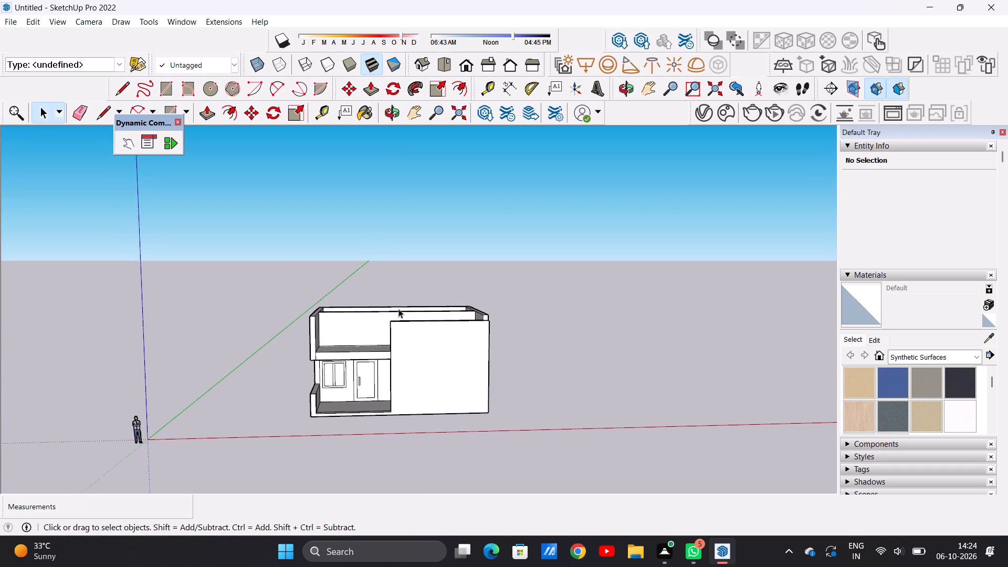
pyautogui.scroll(8, 417, 334)
pyautogui.scroll(-13, 425, 346)
pyautogui.scroll(1, 458, 339)
pyautogui.moveTo(458, 339); pyautogui.dragTo(348, 439, button='middle')
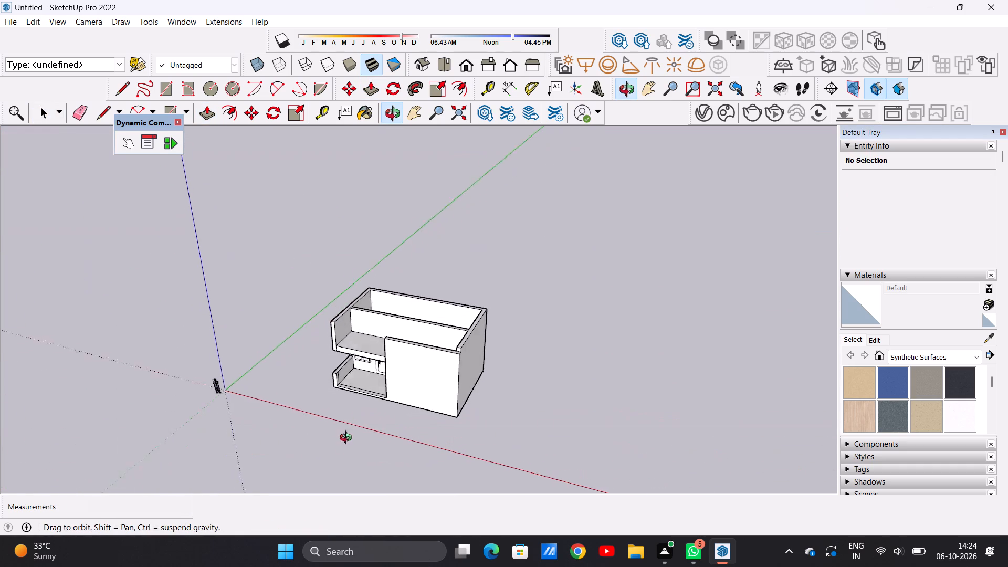
pyautogui.moveTo(348, 439); pyautogui.dragTo(348, 476, button='middle')
pyautogui.moveTo(457, 351); pyautogui.dragTo(442, 428, button='middle')
pyautogui.scroll(13, 443, 363)
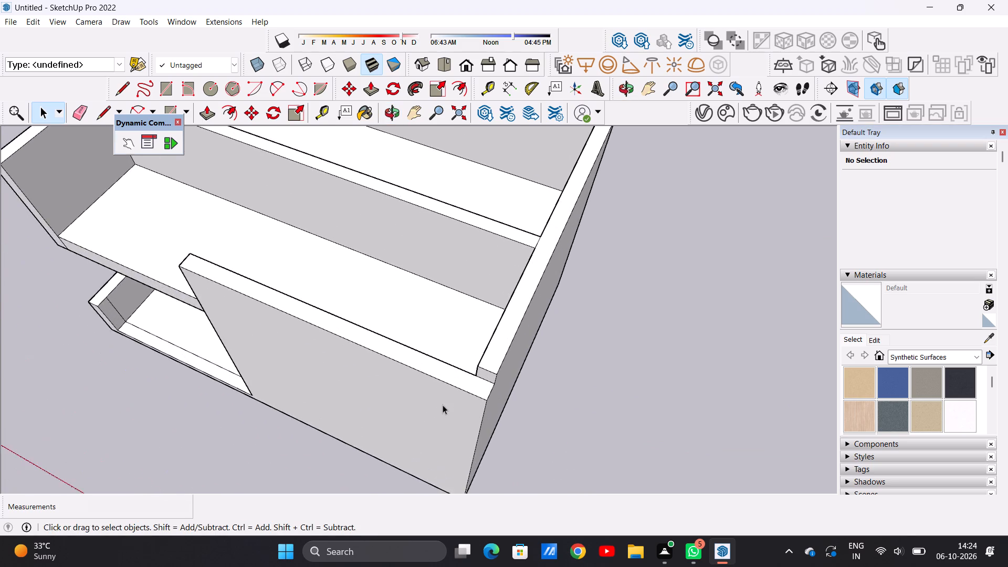
pyautogui.scroll(7, 443, 405)
pyautogui.scroll(-12, 486, 376)
pyautogui.scroll(3, 489, 365)
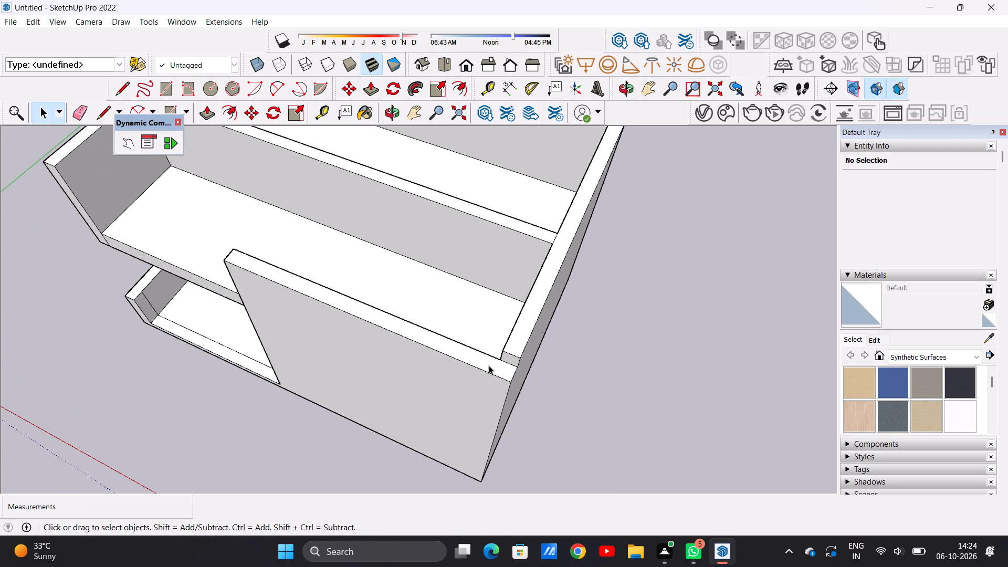
pyautogui.press('p')
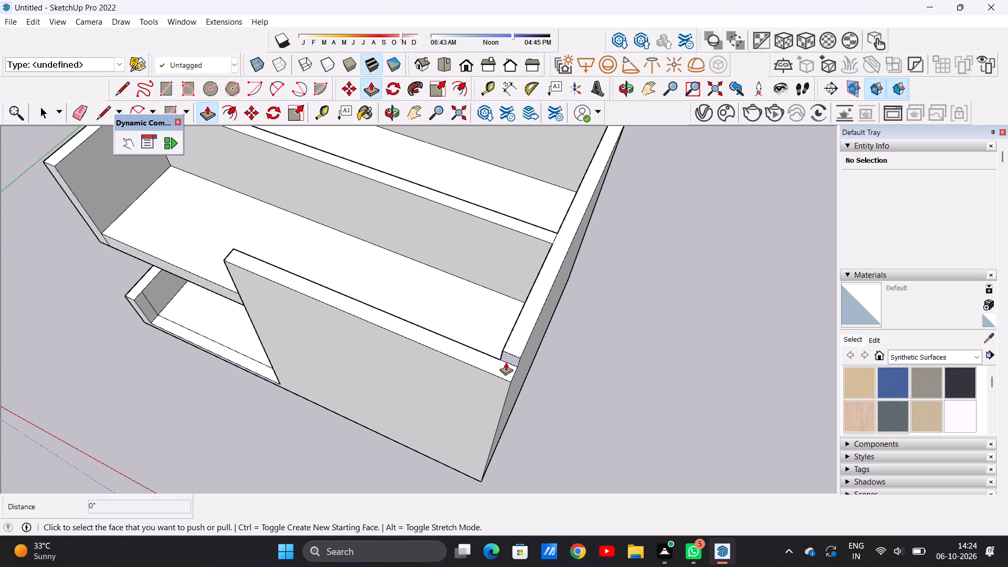
pyautogui.click(501, 369)
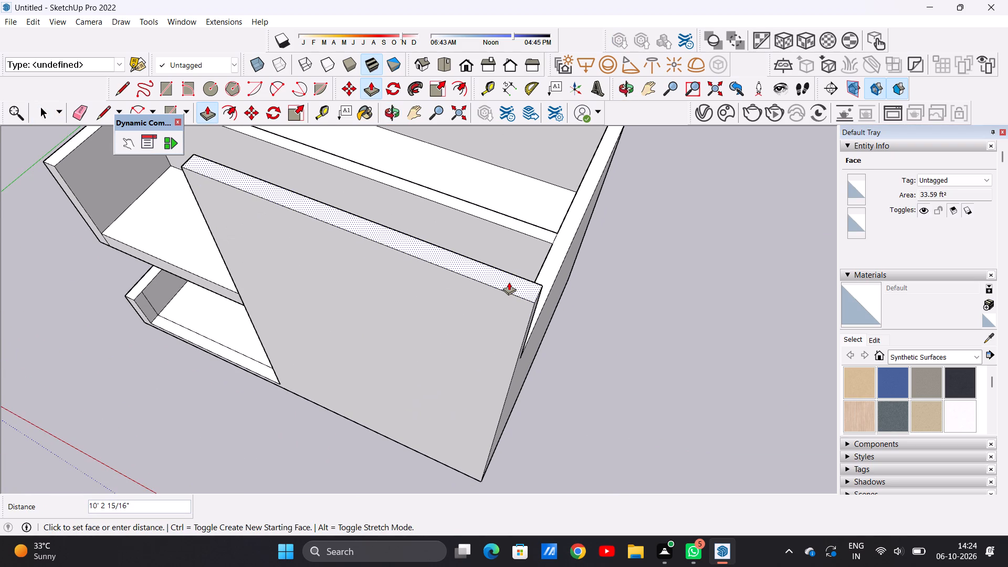
pyautogui.click(509, 282)
pyautogui.press('space')
# Examine the front elevation and sides of the house with the raised front wall beside the upper-floor balcony.
pyautogui.scroll(-10, 461, 384)
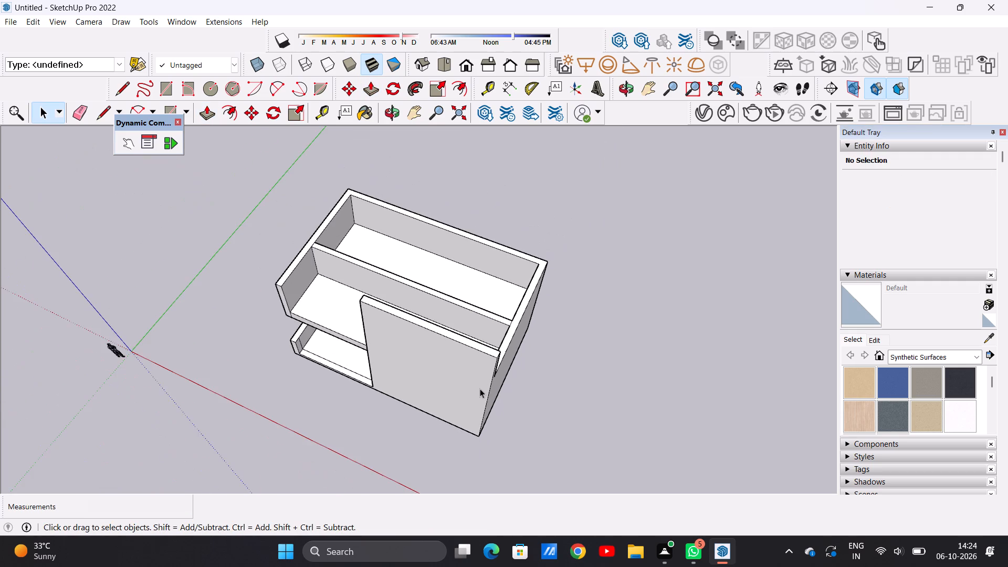
pyautogui.moveTo(385, 376); pyautogui.dragTo(469, 212, button='middle')
pyautogui.scroll(5, 432, 294)
pyautogui.moveTo(405, 312); pyautogui.dragTo(549, 290, button='middle')
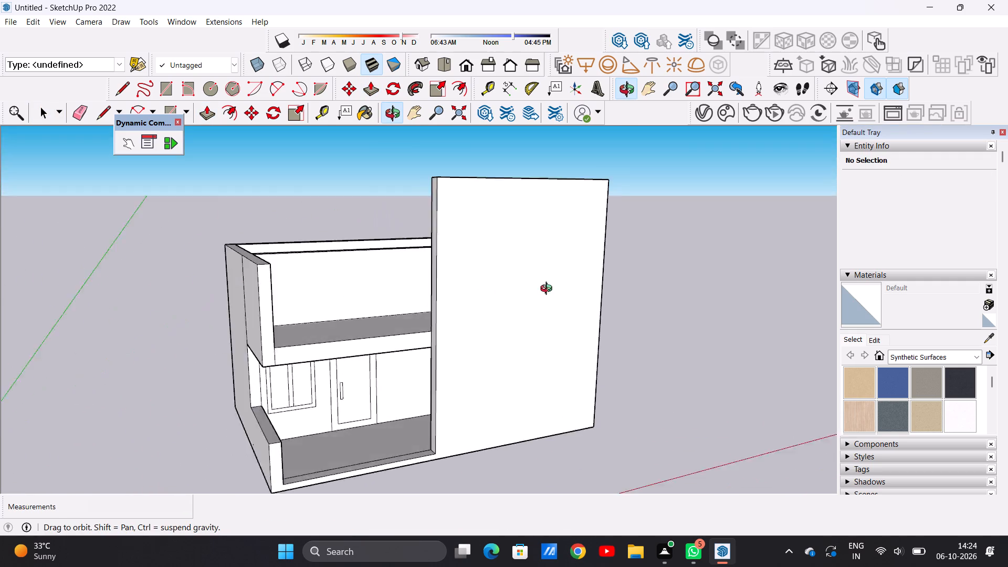
pyautogui.moveTo(549, 290); pyautogui.dragTo(466, 295, button='middle')
pyautogui.scroll(-5, 466, 326)
pyautogui.moveTo(464, 333); pyautogui.dragTo(438, 308, button='middle')
pyautogui.scroll(5, 432, 287)
pyautogui.scroll(-3, 432, 287)
pyautogui.scroll(2, 438, 267)
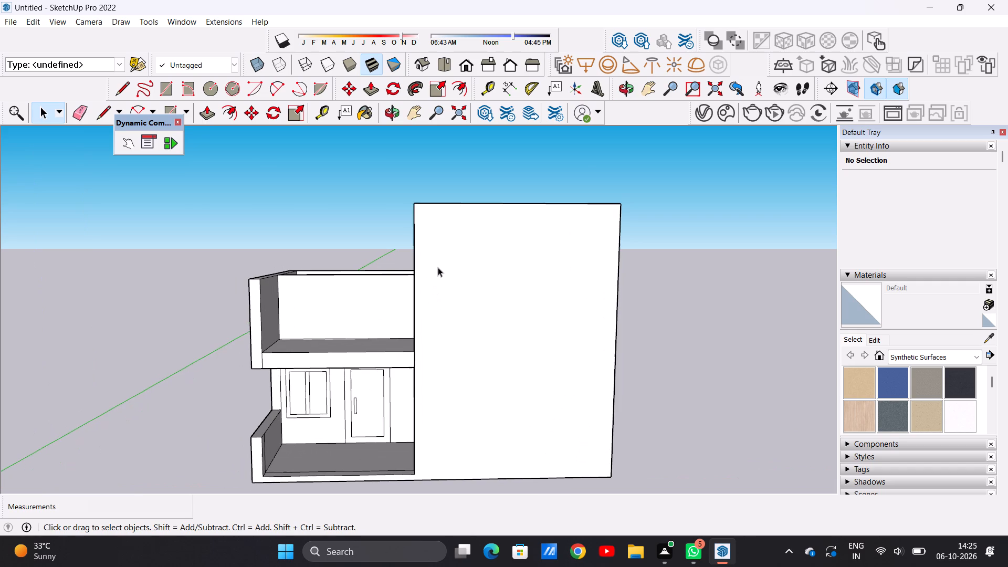
pyautogui.moveTo(346, 310); pyautogui.dragTo(201, 345, button='middle')
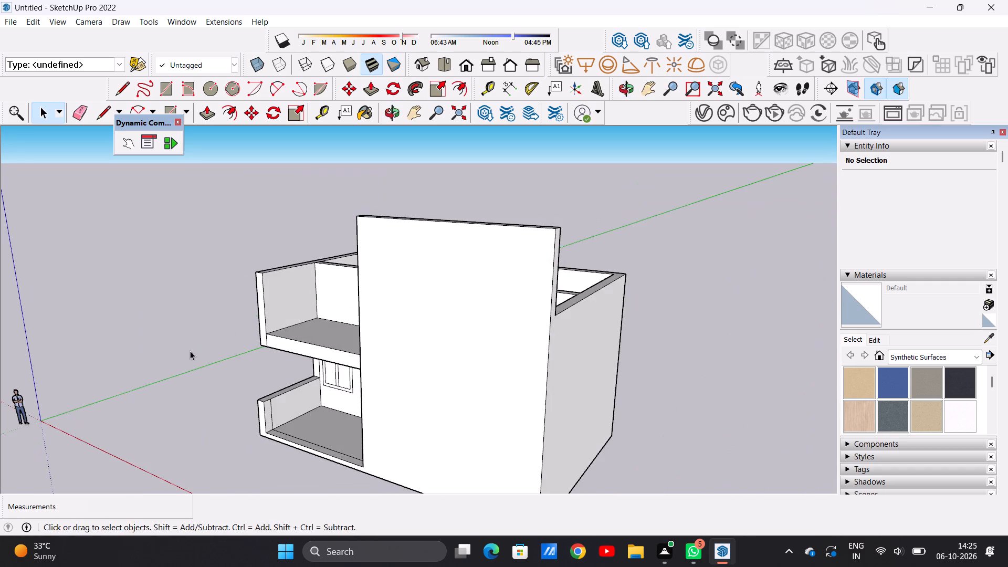
pyautogui.moveTo(597, 351); pyautogui.dragTo(527, 364, button='middle')
pyautogui.moveTo(357, 377); pyautogui.dragTo(418, 377, button='middle')
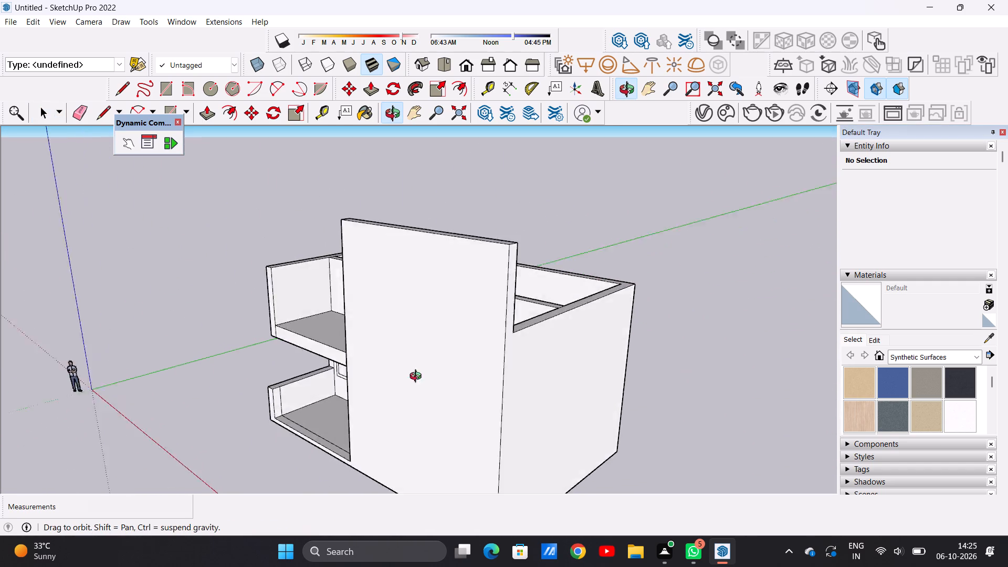
pyautogui.moveTo(418, 377); pyautogui.dragTo(568, 324, button='middle')
pyautogui.scroll(-4, 491, 385)
pyautogui.scroll(4, 483, 287)
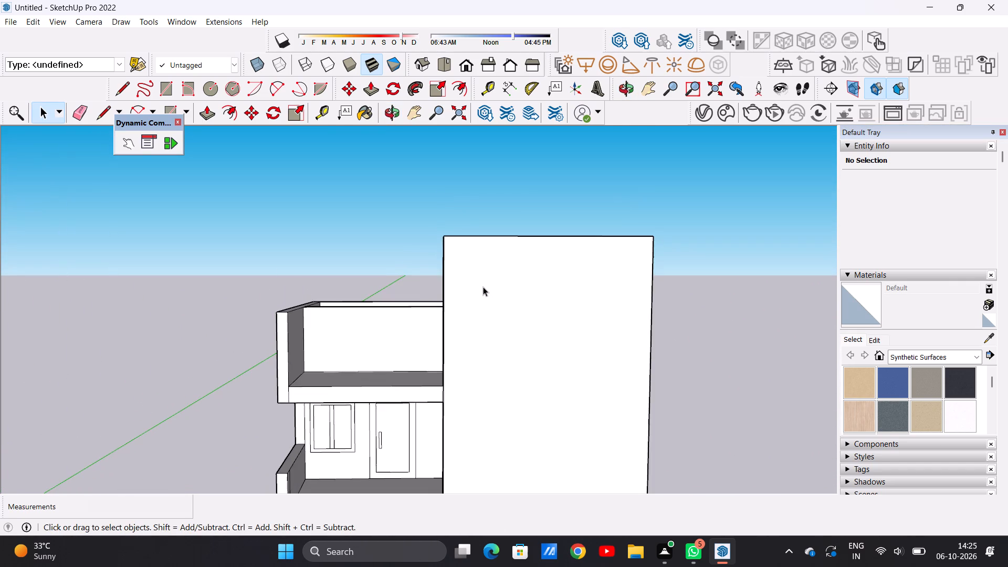
pyautogui.scroll(-2, 483, 287)
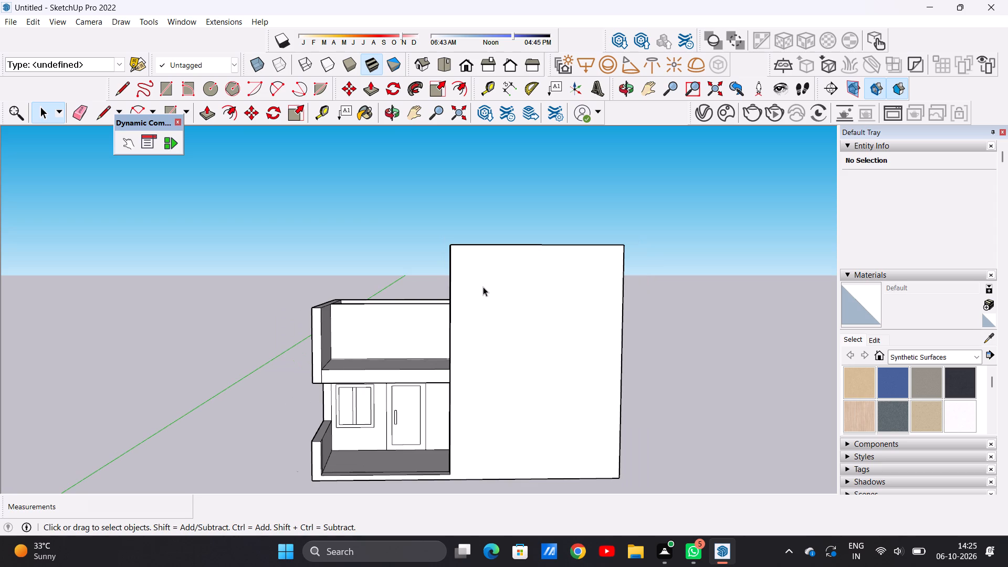
pyautogui.scroll(-6, 416, 340)
pyautogui.scroll(7, 384, 373)
pyautogui.moveTo(381, 367); pyautogui.dragTo(353, 377, button='middle')
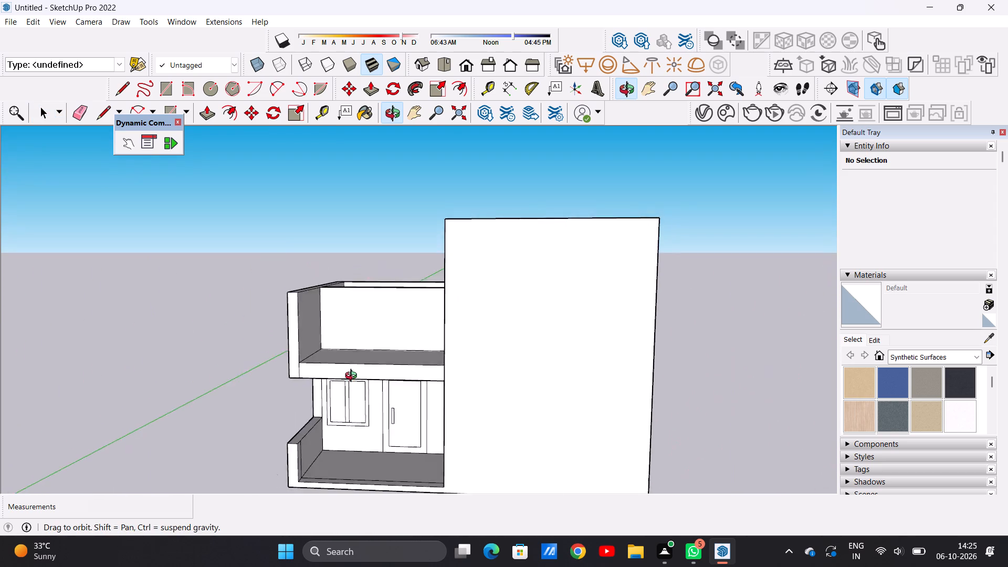
pyautogui.moveTo(353, 377); pyautogui.dragTo(398, 350, button='middle')
pyautogui.scroll(-9, 364, 366)
pyautogui.scroll(5, 403, 364)
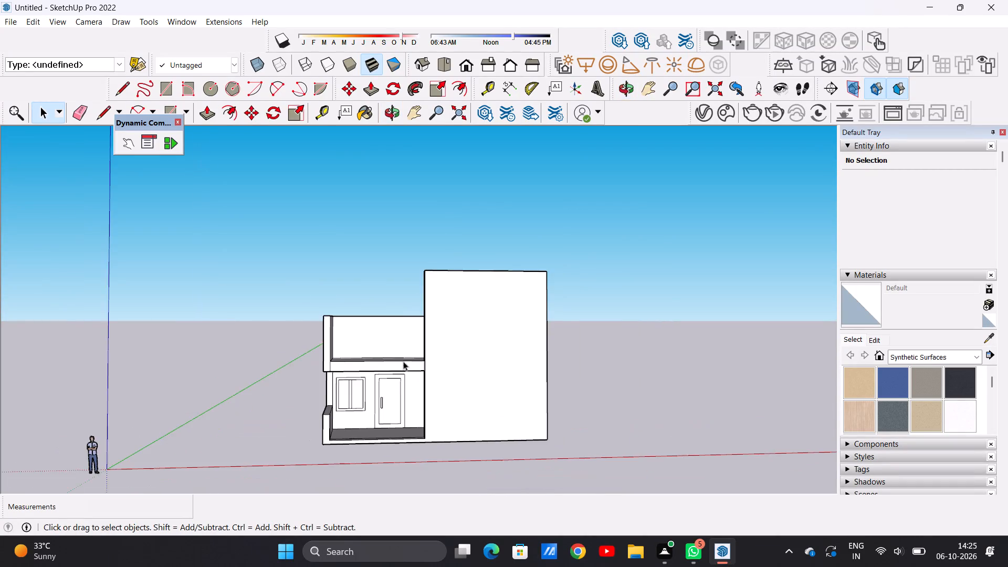
pyautogui.moveTo(509, 363); pyautogui.dragTo(529, 383, button='middle')
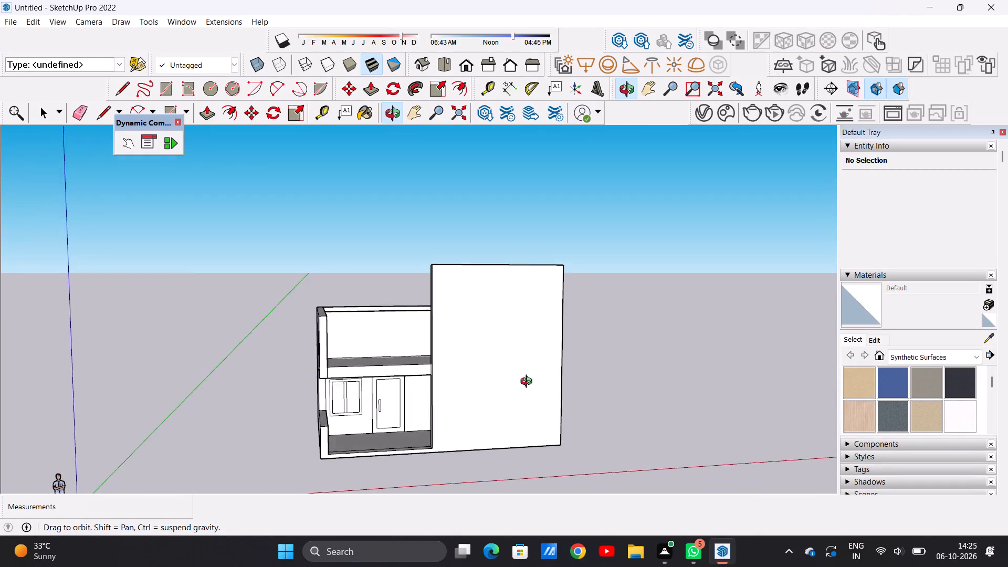
pyautogui.moveTo(529, 383); pyautogui.dragTo(498, 371, button='middle')
pyautogui.middleClick(498, 371)
pyautogui.scroll(3, 418, 339)
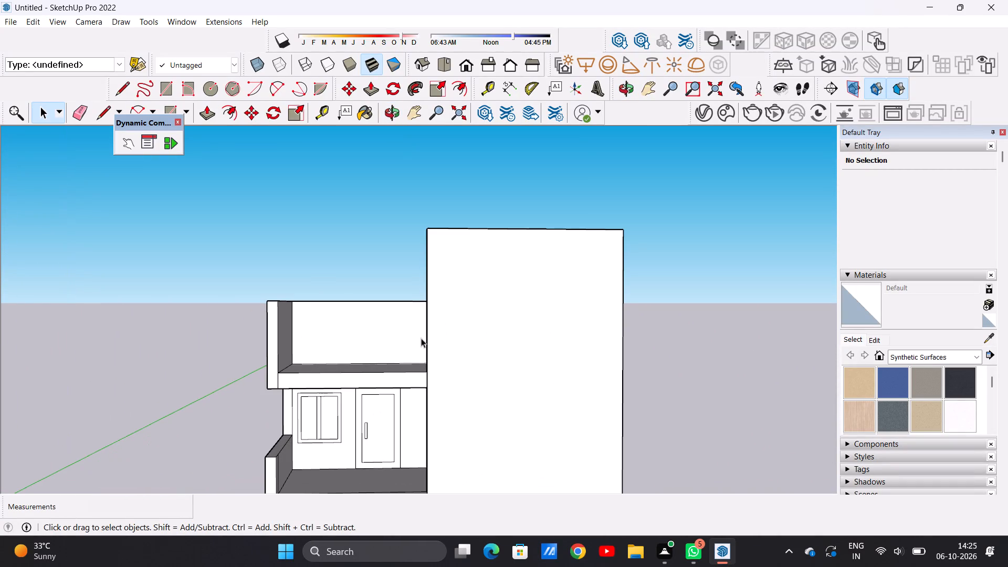
pyautogui.scroll(-2, 423, 338)
pyautogui.scroll(2, 406, 324)
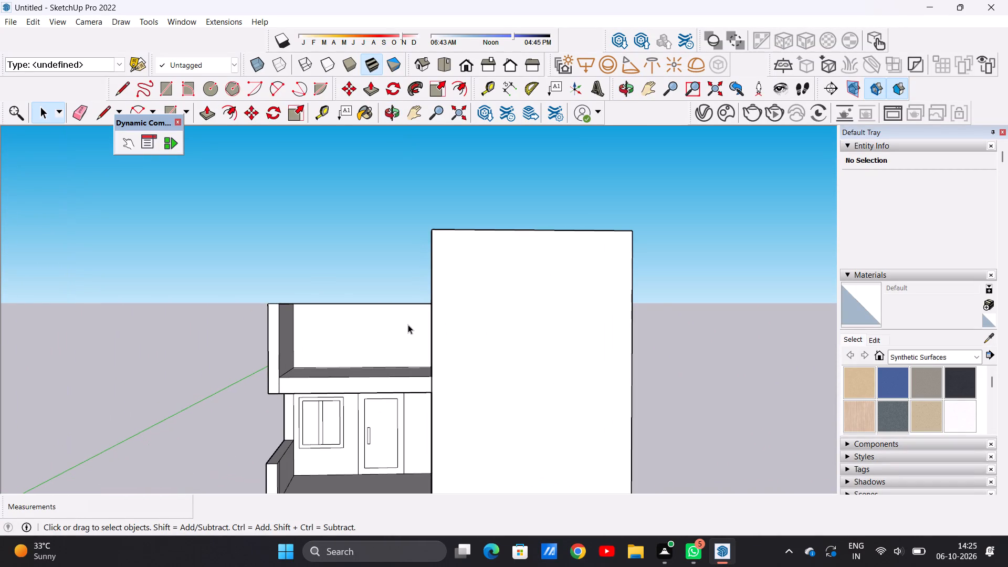
pyautogui.scroll(2, 408, 324)
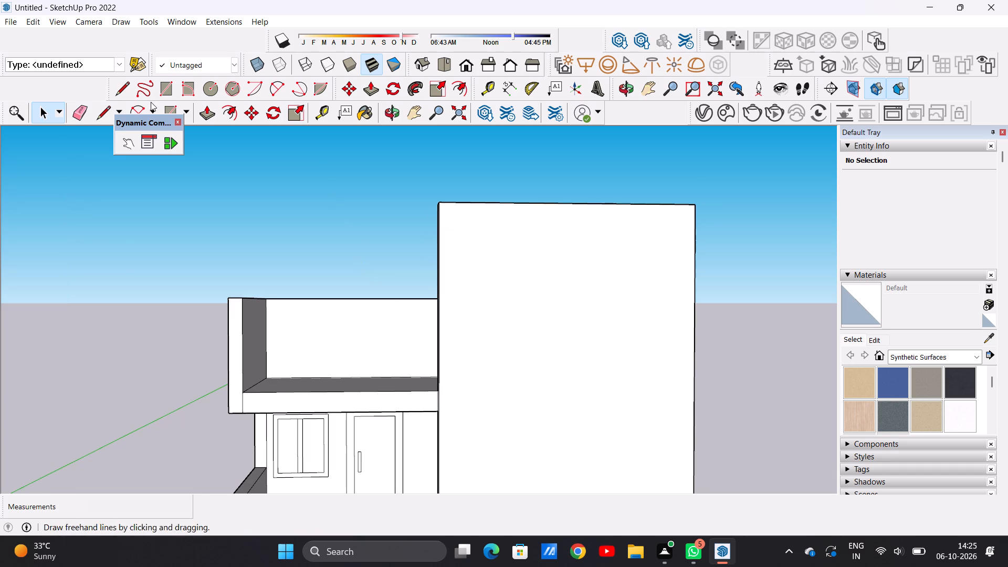
# Draw a square about 6' 7" by 6' 7" on the front face of the upper-floor cross wall, above the ground-floor window and door.
pyautogui.click(165, 89)
pyautogui.scroll(5, 333, 348)
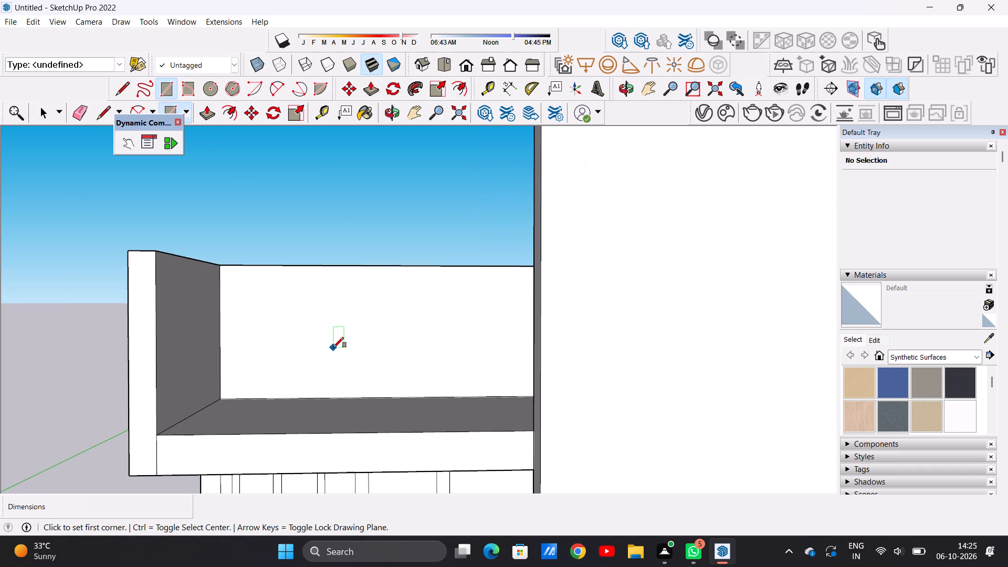
pyautogui.scroll(-6, 349, 350)
pyautogui.moveTo(316, 331); pyautogui.dragTo(339, 316, button='middle')
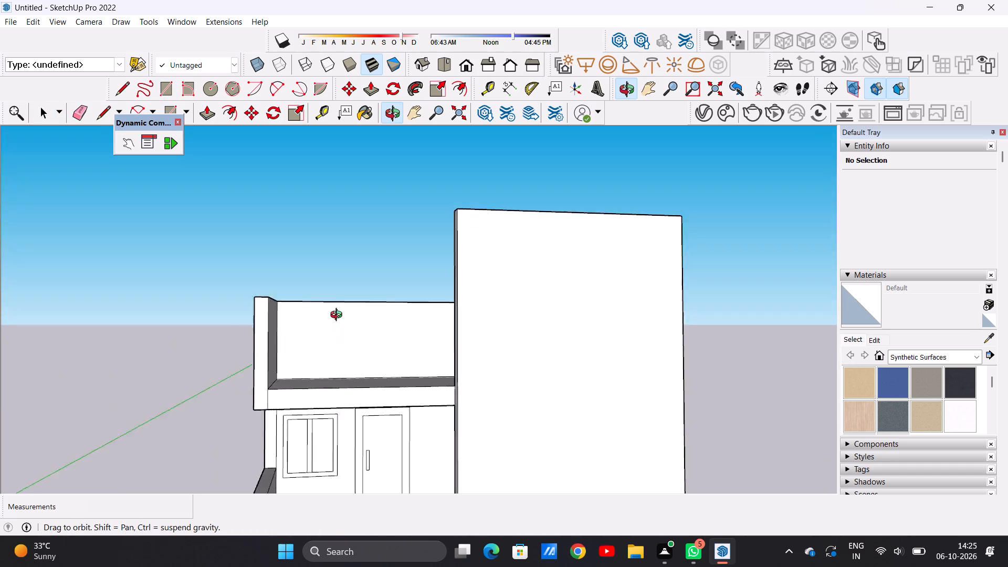
pyautogui.moveTo(339, 316); pyautogui.dragTo(331, 327, button='middle')
pyautogui.scroll(-6, 348, 368)
pyautogui.scroll(1, 382, 352)
pyautogui.moveTo(382, 352); pyautogui.dragTo(361, 348, button='middle')
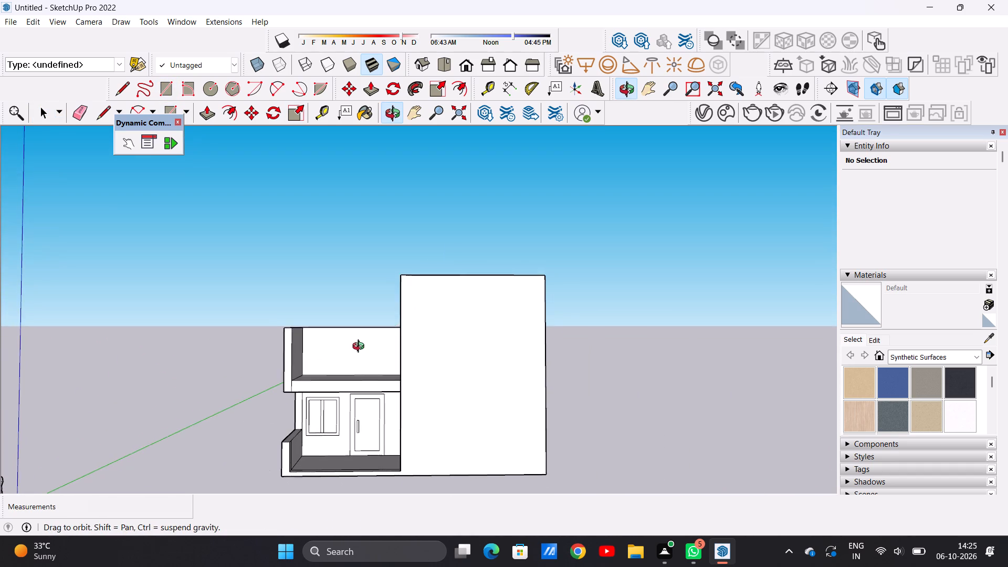
pyautogui.moveTo(361, 348); pyautogui.dragTo(380, 338, button='middle')
pyautogui.scroll(9, 338, 330)
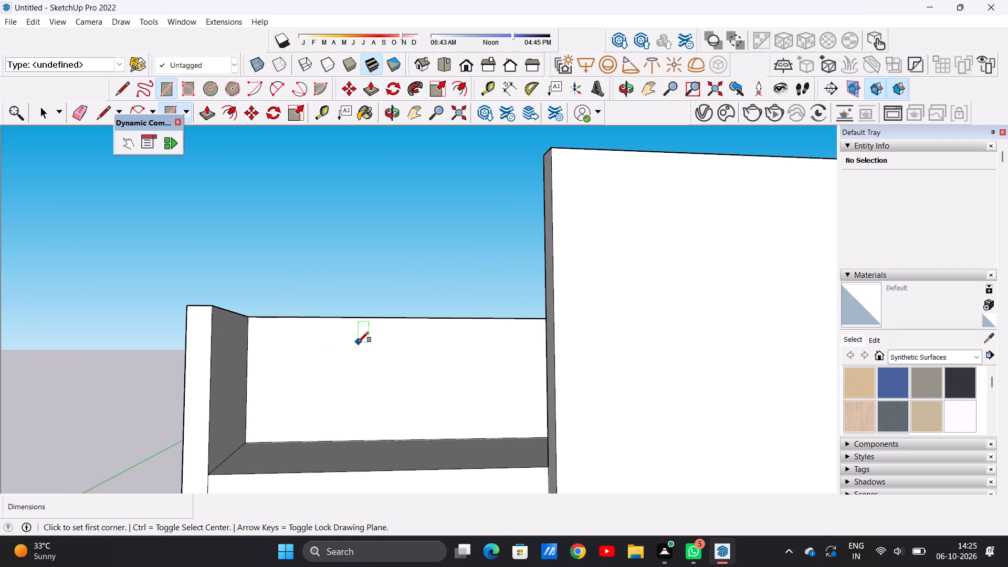
pyautogui.click(311, 333)
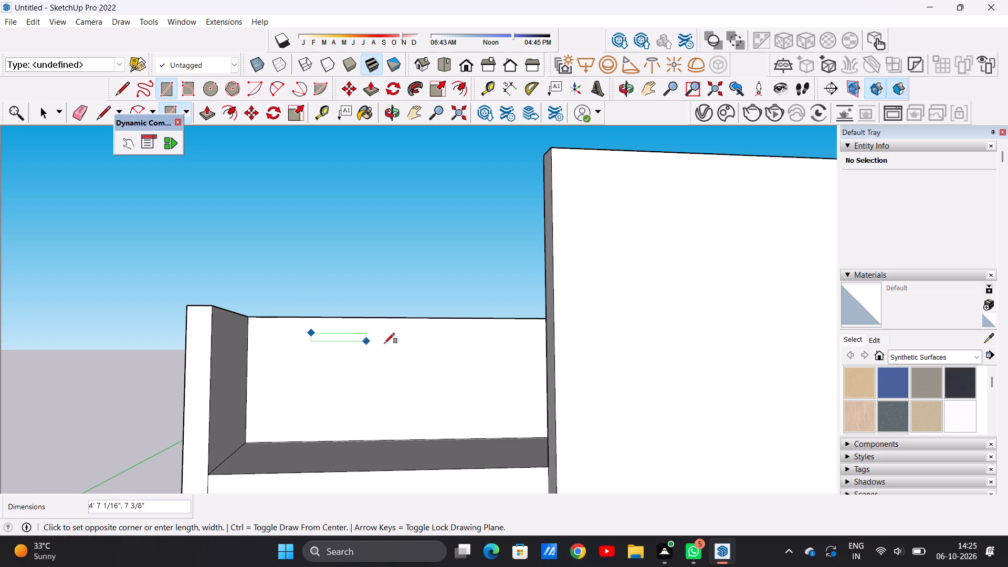
pyautogui.click(396, 422)
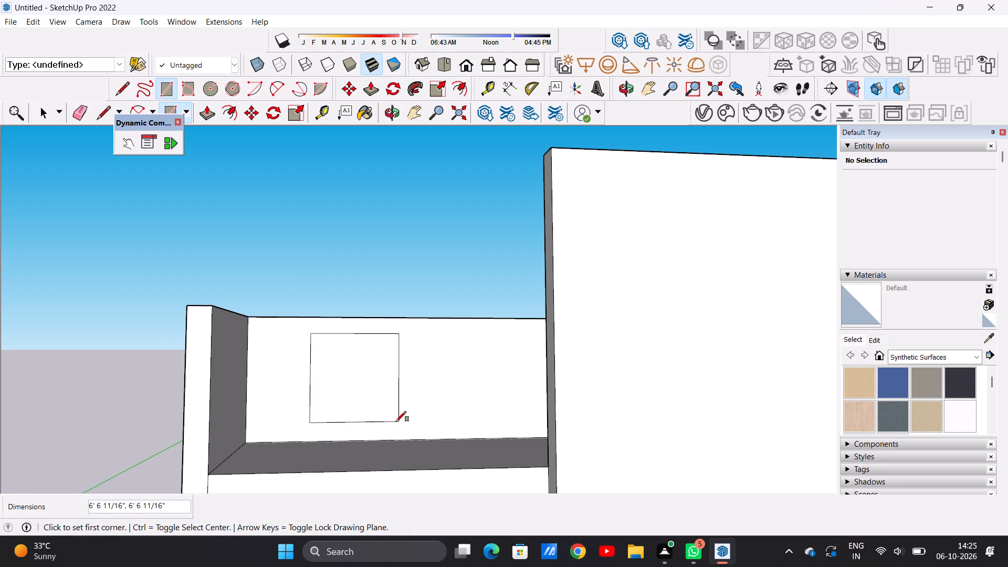
pyautogui.press('space')
# Push the square about 1' 2 1/2" through the upper-floor cross wall, cutting a window opening.
pyautogui.scroll(-4, 299, 392)
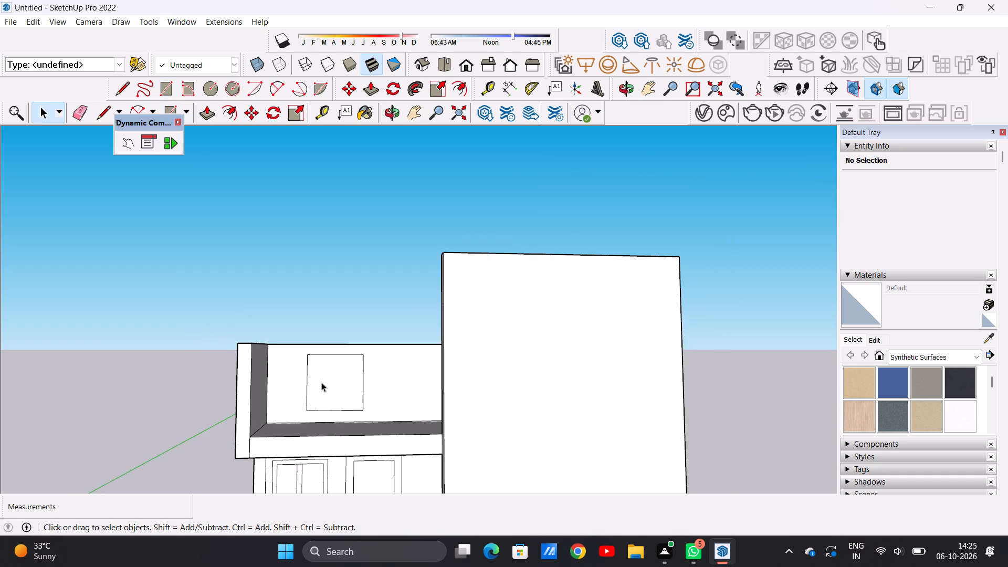
pyautogui.scroll(-3, 321, 382)
pyautogui.moveTo(331, 387); pyautogui.dragTo(331, 425, button='middle')
pyautogui.moveTo(387, 381); pyautogui.dragTo(303, 436, button='middle')
pyautogui.scroll(9, 325, 369)
pyautogui.moveTo(347, 357); pyautogui.dragTo(303, 437, button='middle')
pyautogui.scroll(3, 325, 398)
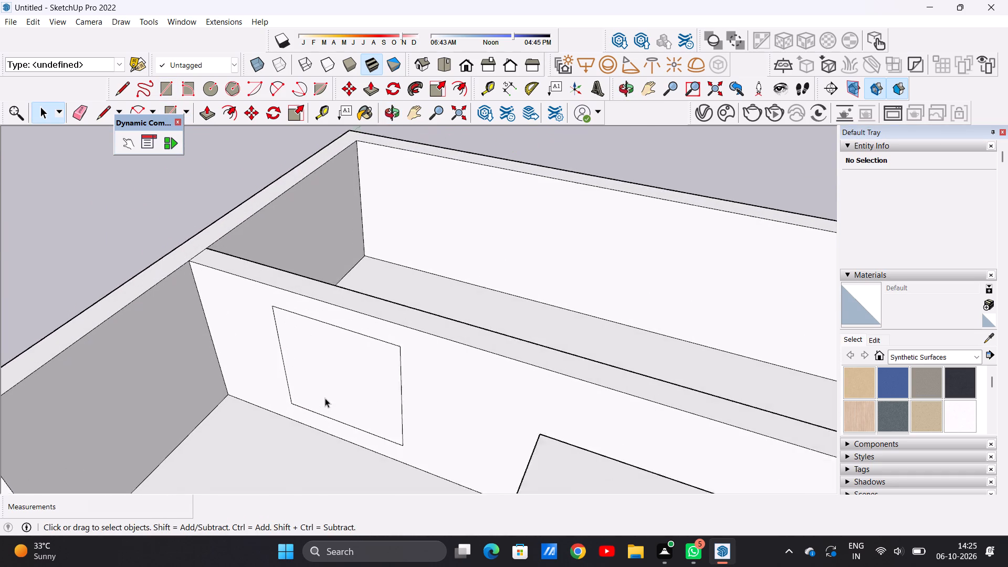
pyautogui.scroll(3, 325, 398)
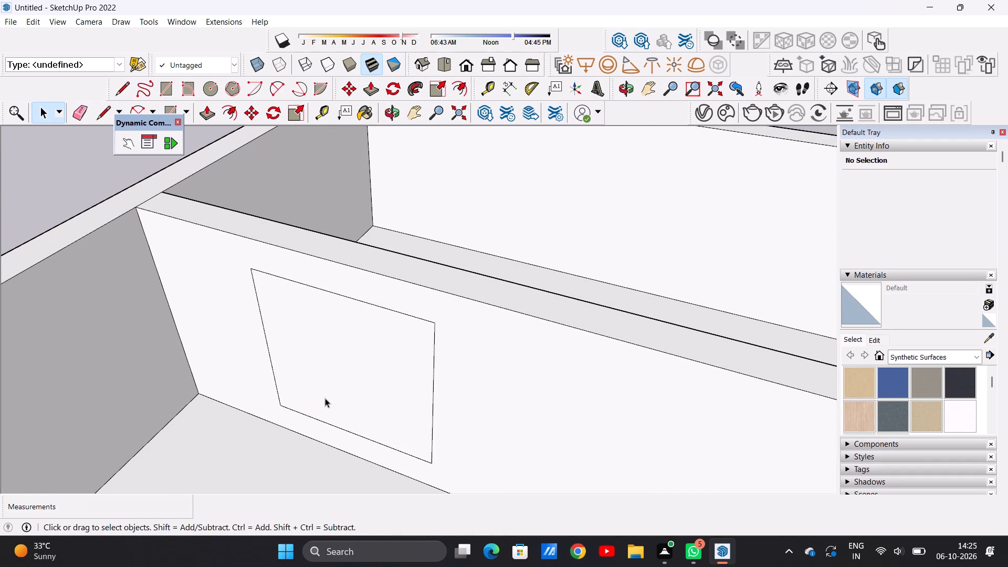
pyautogui.press('p')
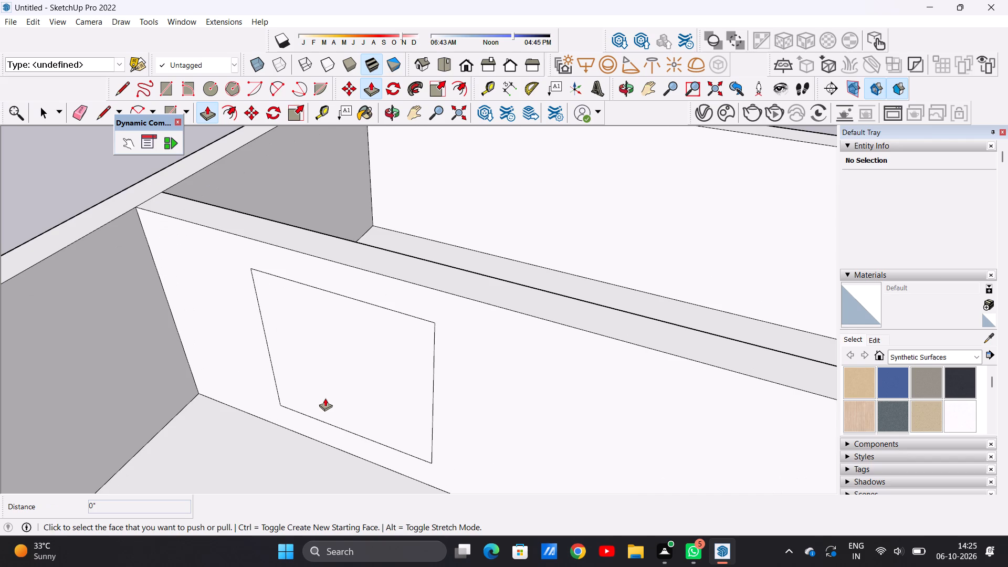
pyautogui.moveTo(346, 312); pyautogui.dragTo(318, 393, button='middle')
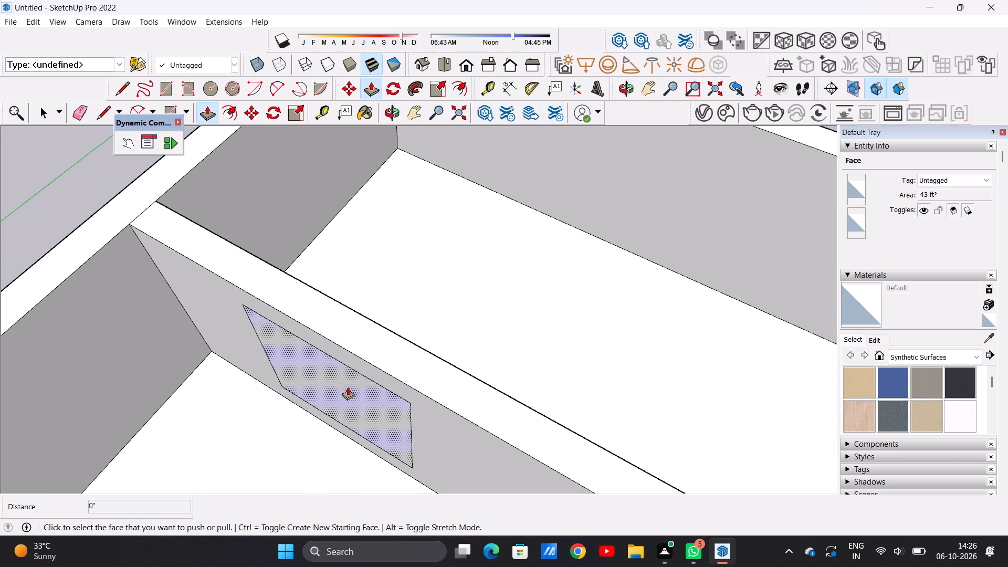
pyautogui.click(349, 386)
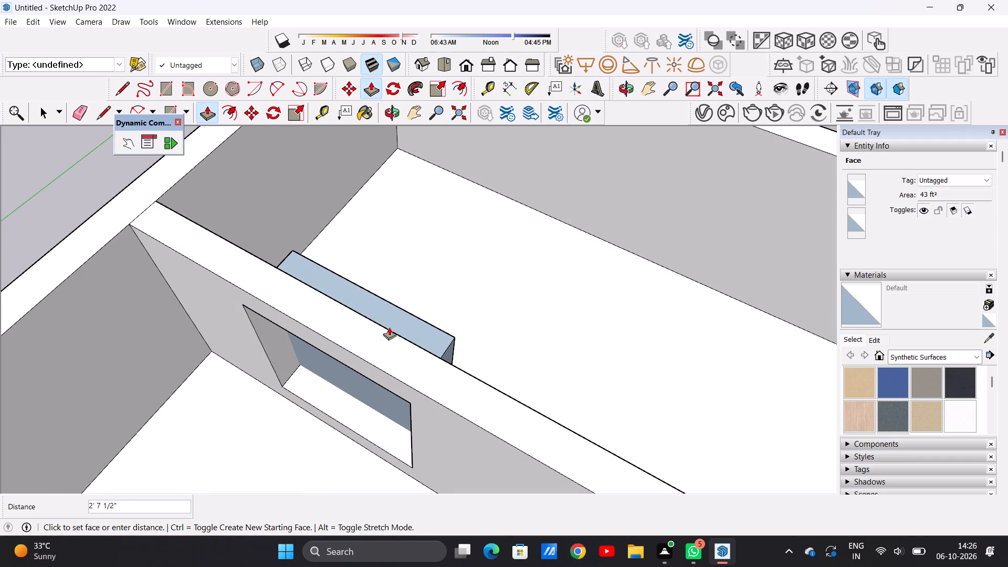
pyautogui.click(368, 317)
pyautogui.scroll(-3, 362, 356)
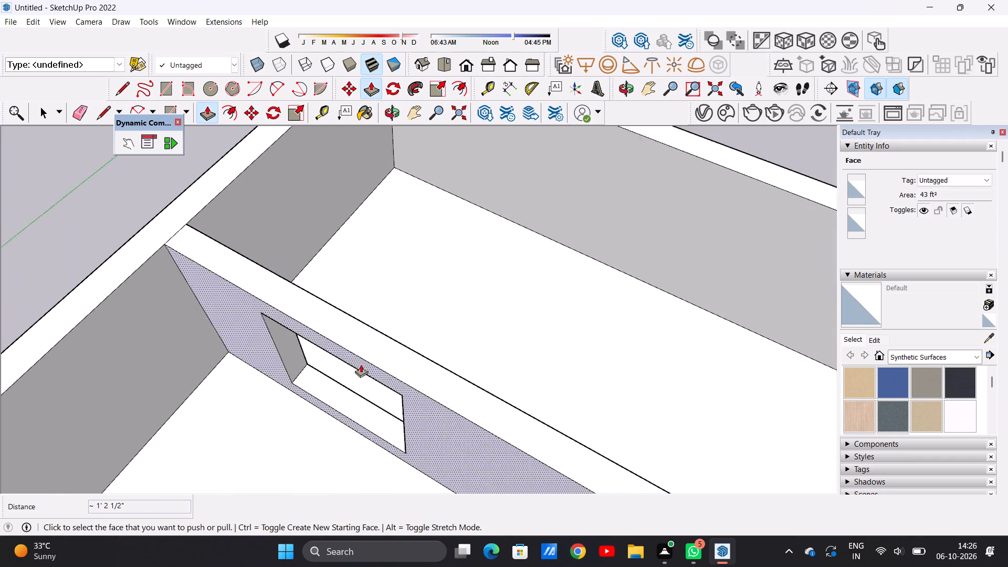
pyautogui.scroll(-3, 361, 364)
pyautogui.moveTo(362, 408); pyautogui.dragTo(451, 242, button='middle')
pyautogui.scroll(1, 482, 241)
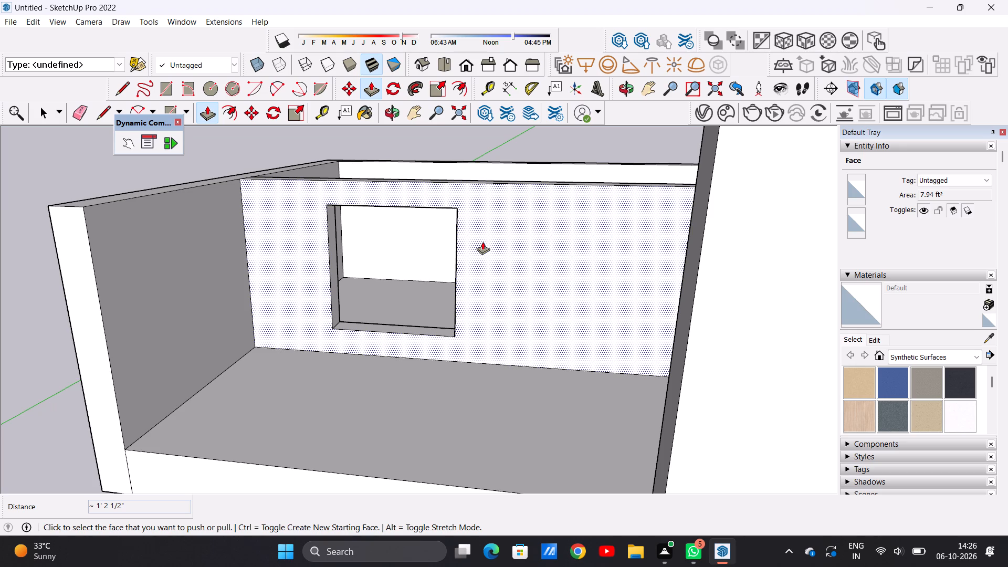
pyautogui.scroll(-20, 424, 294)
pyautogui.scroll(10, 449, 281)
pyautogui.press('space')
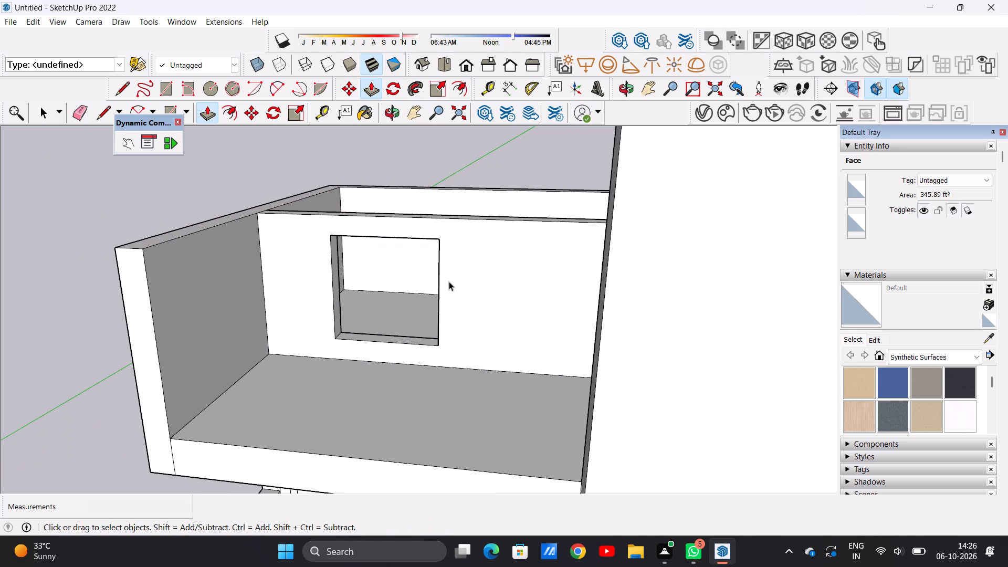
# Draw a line about 6' 7" long along the top edge of the upper-floor window opening to close it with a face.
pyautogui.press('l')
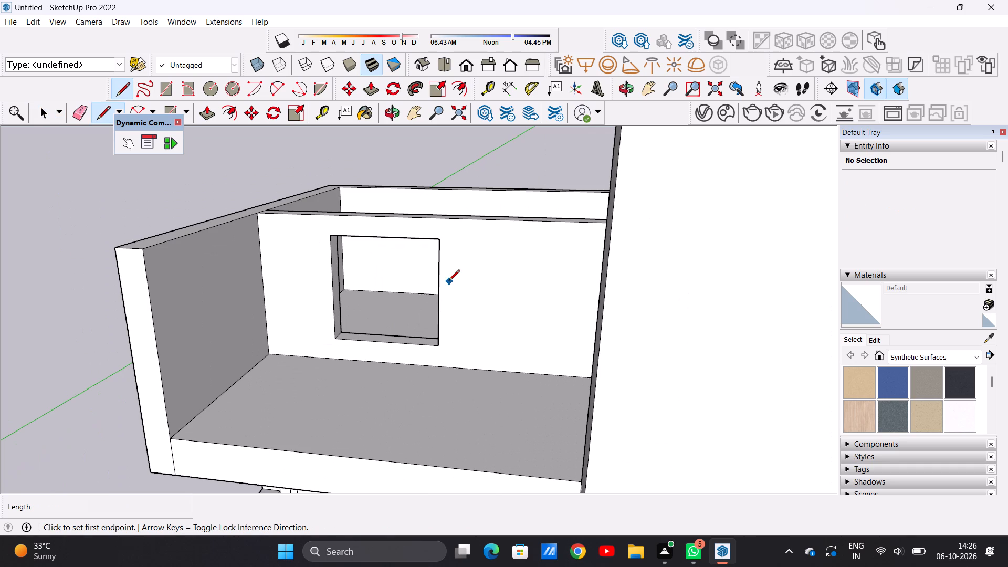
pyautogui.scroll(-3, 303, 338)
pyautogui.moveTo(305, 341); pyautogui.dragTo(369, 307, button='middle')
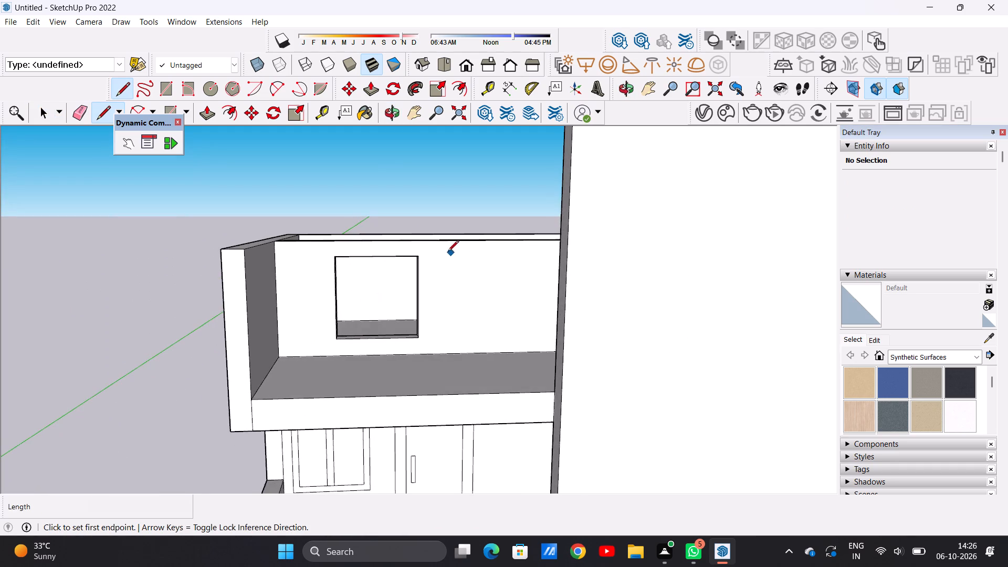
pyautogui.scroll(7, 441, 250)
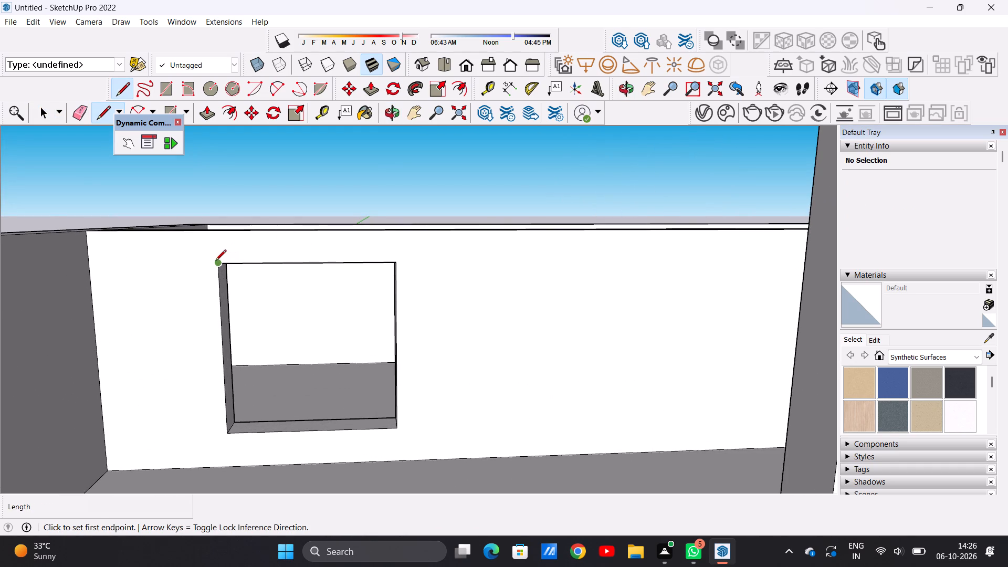
pyautogui.click(215, 261)
pyautogui.click(395, 263)
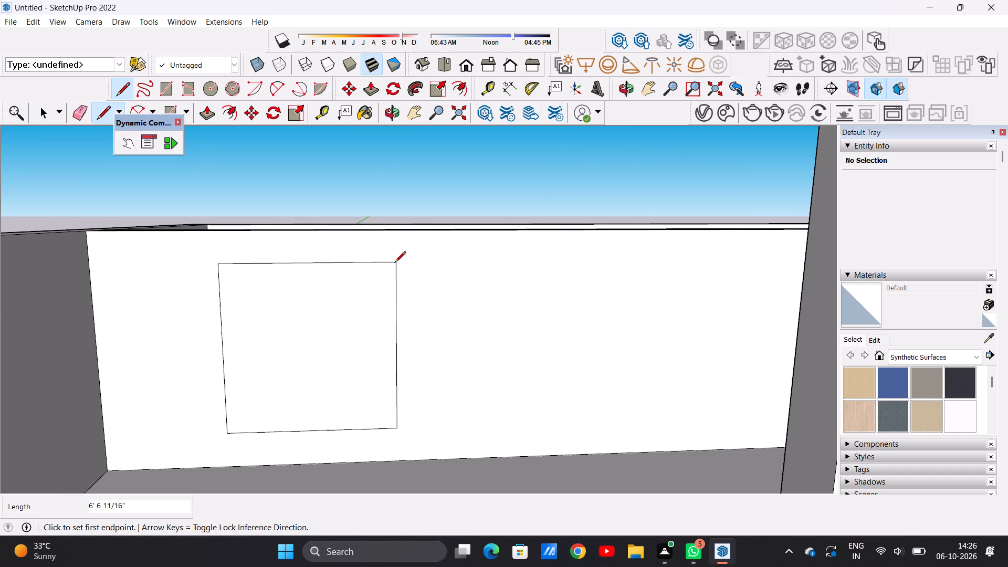
pyautogui.press('space')
# Offset the upper-floor window face inward about 6" to outline the window frame.
pyautogui.scroll(-5, 337, 325)
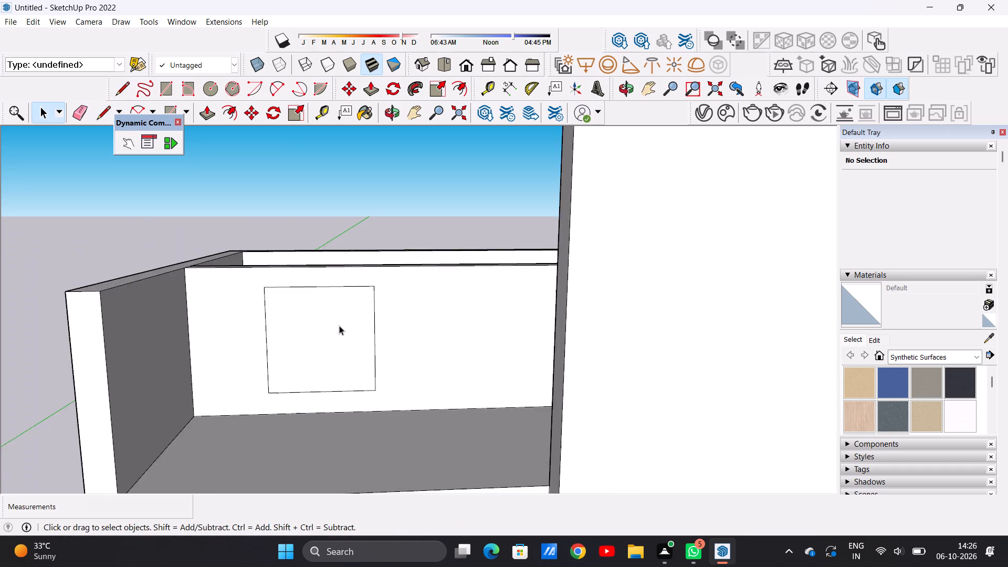
pyautogui.scroll(-4, 339, 325)
pyautogui.scroll(2, 347, 321)
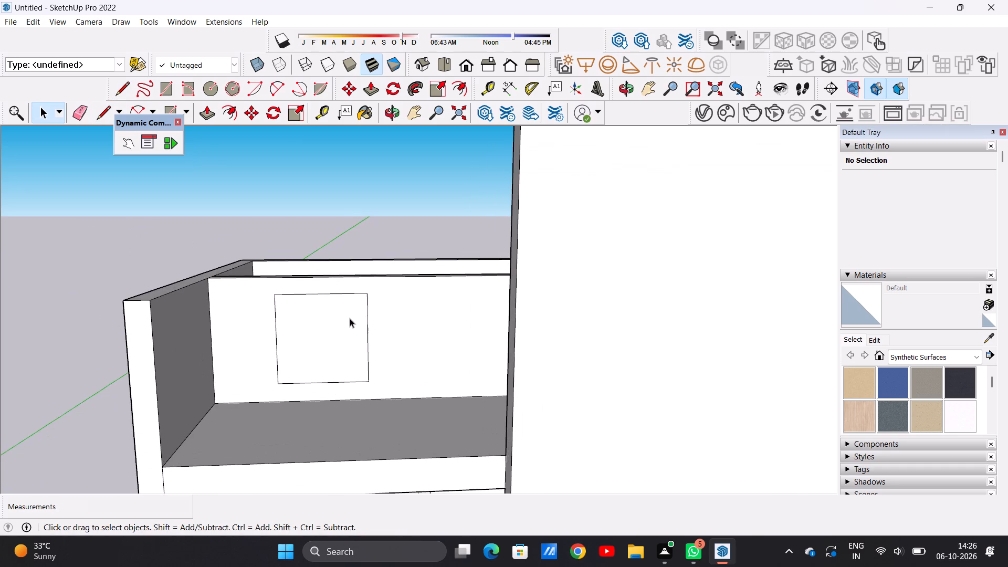
pyautogui.write('OF')
pyautogui.click(330, 309)
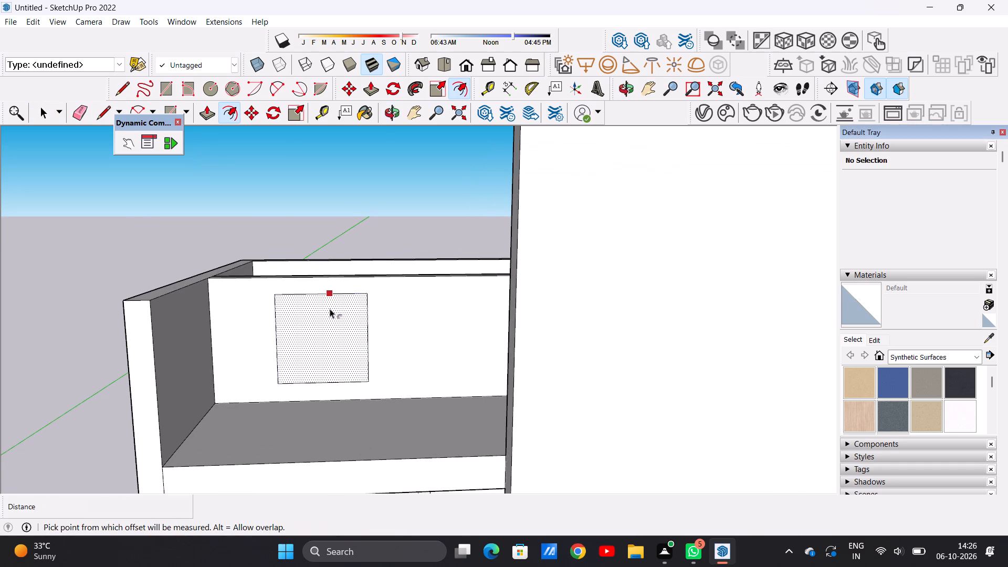
pyautogui.click(326, 301)
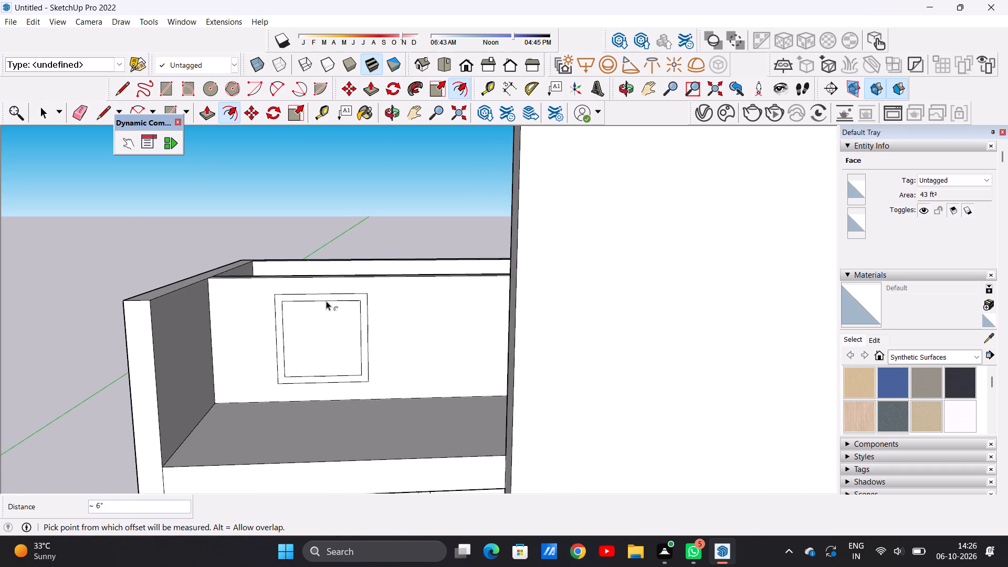
pyautogui.press('space')
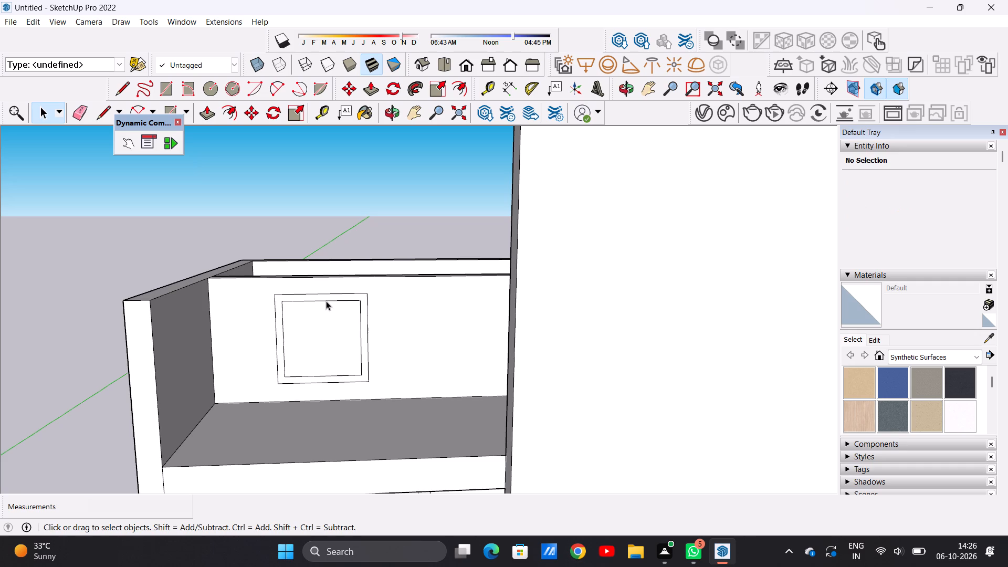
# Draw two vertical lines about 5' 7" long near the middle of the inner window face, forming a central mullion.
pyautogui.press('l')
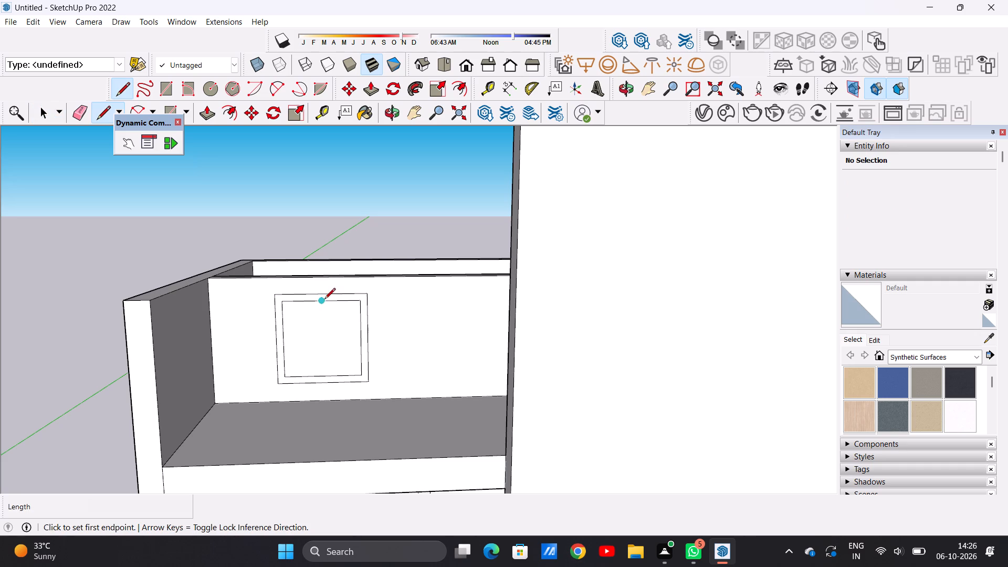
pyautogui.scroll(11, 324, 300)
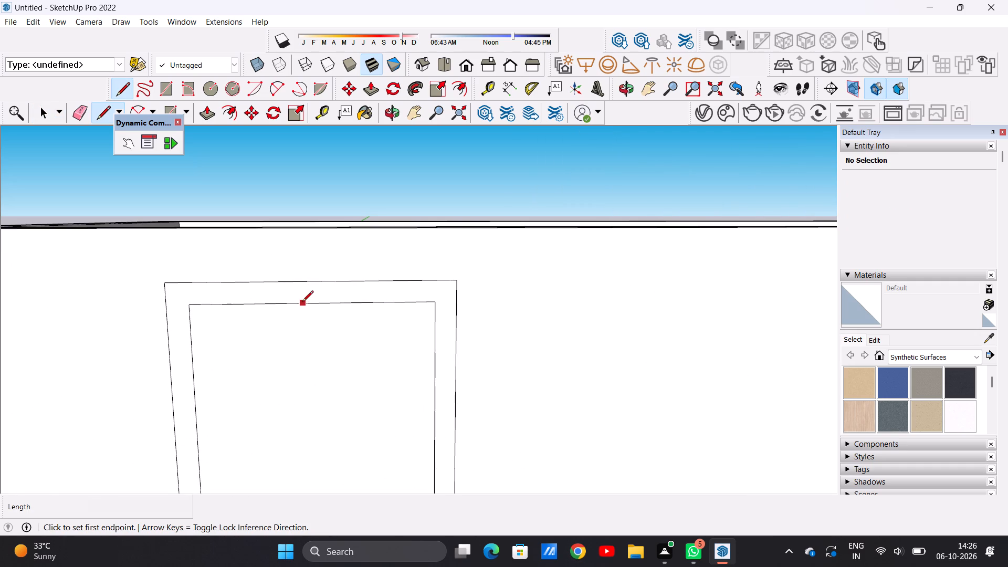
pyautogui.click(302, 302)
pyautogui.scroll(-9, 304, 346)
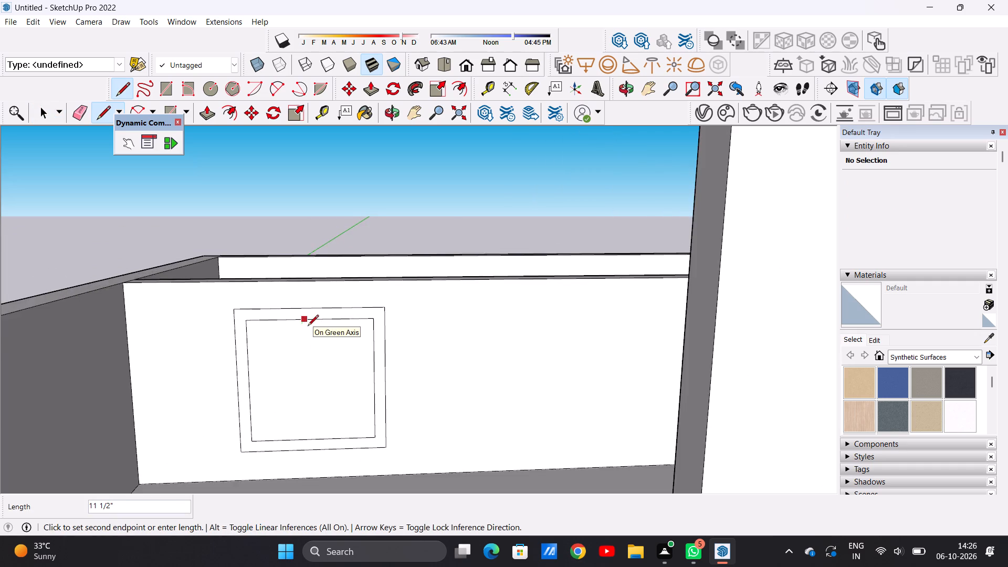
pyautogui.scroll(-1, 308, 327)
pyautogui.click(306, 412)
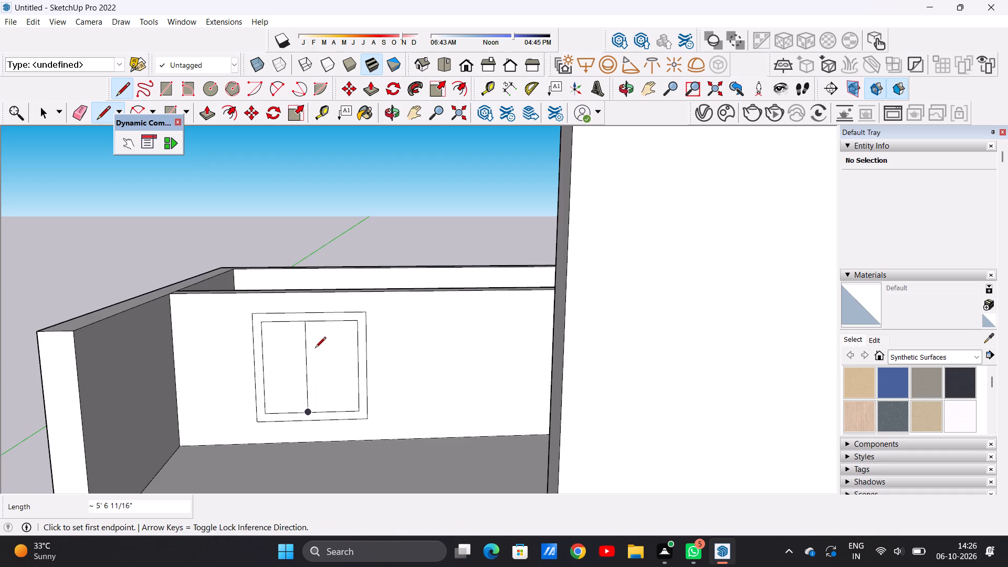
pyautogui.scroll(5, 313, 332)
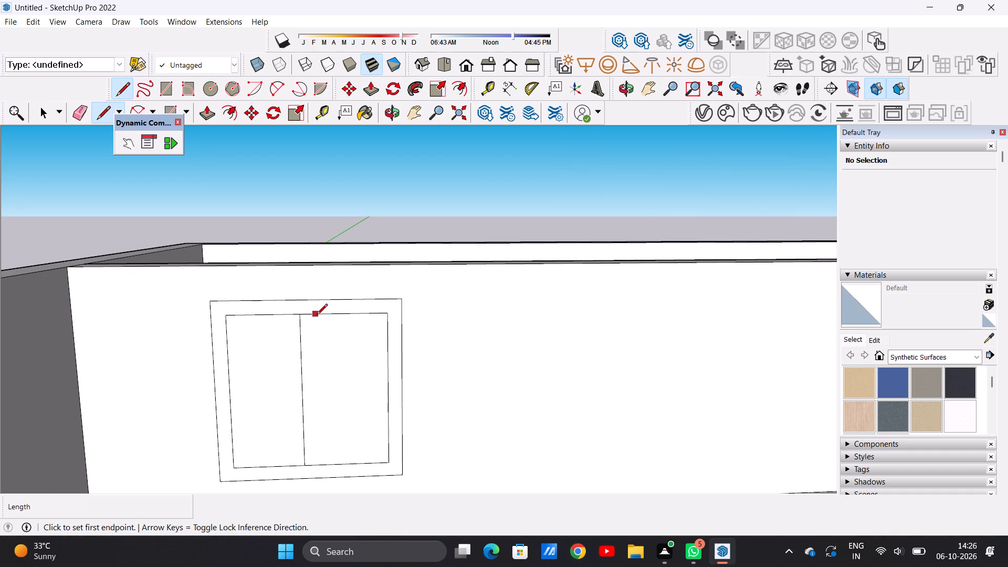
pyautogui.click(317, 316)
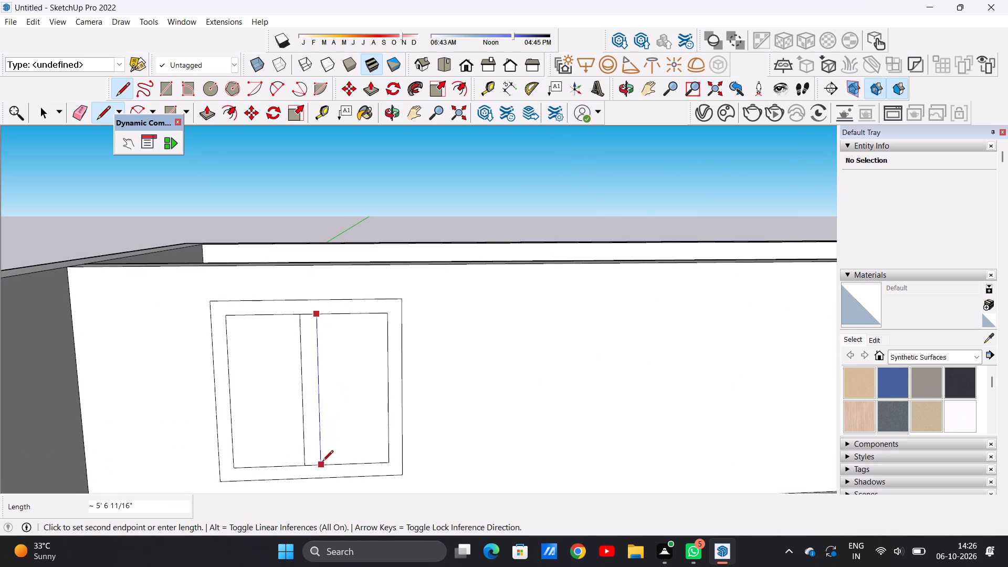
pyautogui.click(322, 462)
pyautogui.press('space')
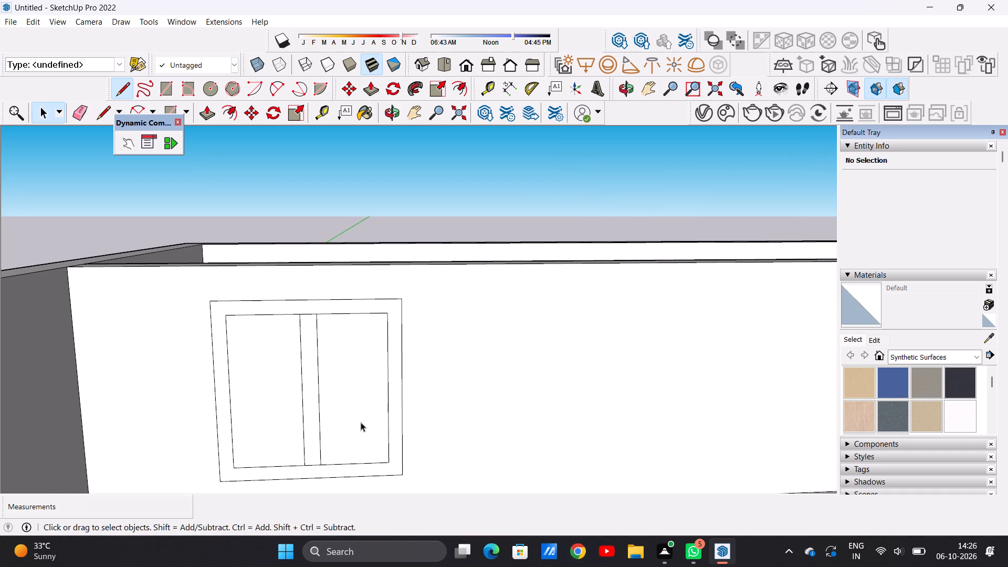
# Examine the front elevation and upper floor of the house, comparing the new window with the ground-floor openings and tall front wall.
pyautogui.scroll(-5, 409, 378)
pyautogui.scroll(4, 409, 369)
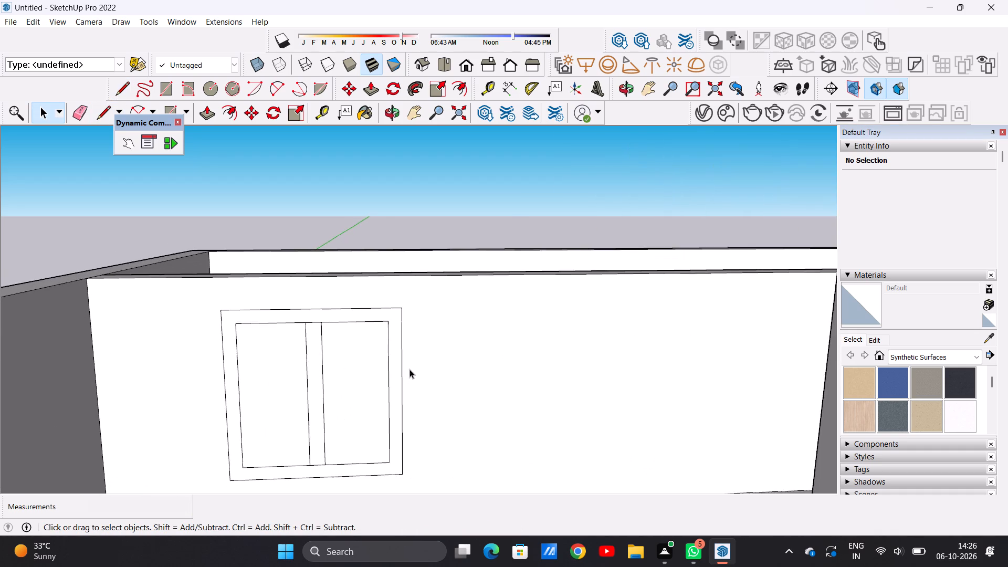
pyautogui.moveTo(404, 384); pyautogui.dragTo(393, 362, button='middle')
pyautogui.scroll(-4, 396, 365)
pyautogui.scroll(3, 366, 351)
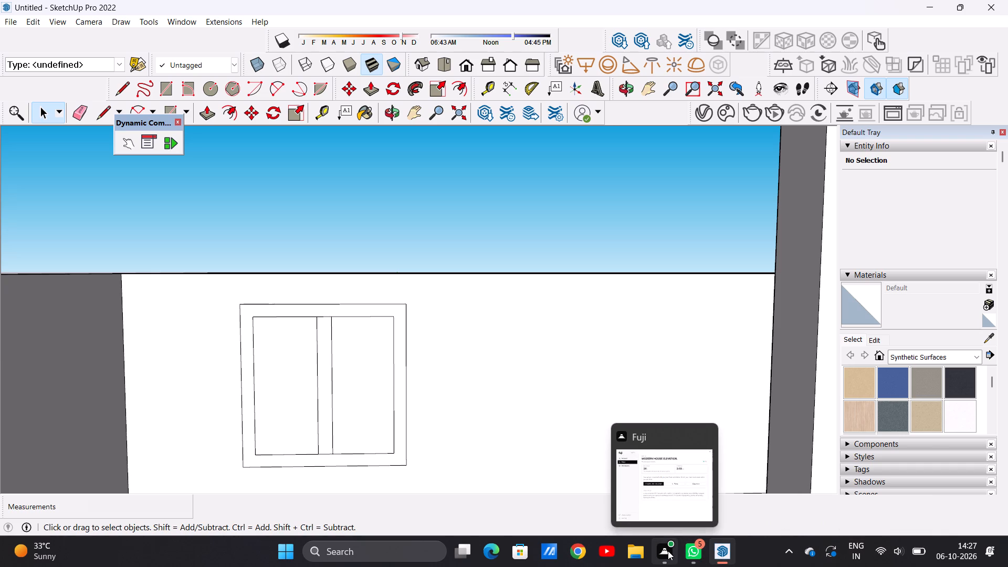
pyautogui.click(719, 507)
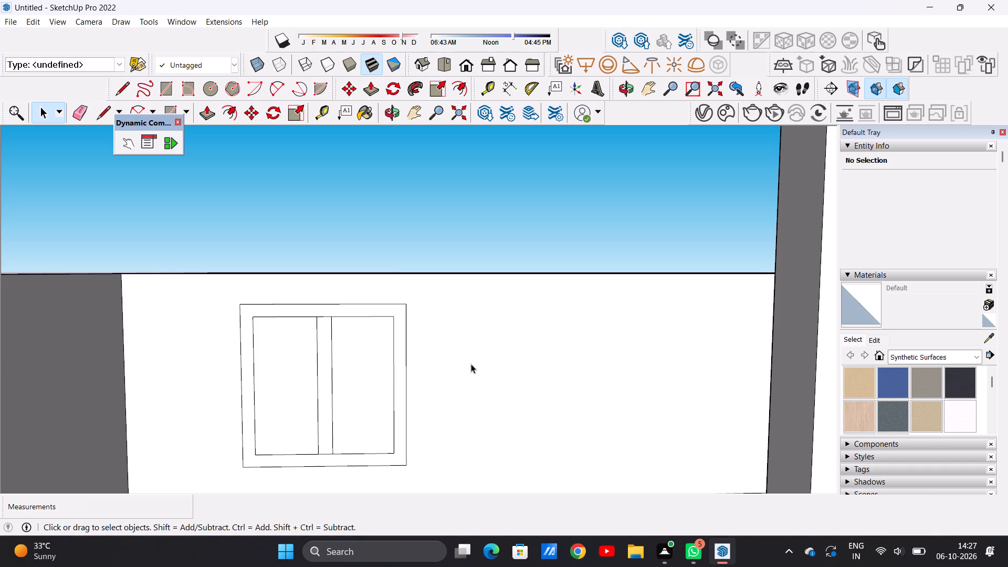
pyautogui.scroll(-7, 485, 365)
pyautogui.scroll(3, 482, 366)
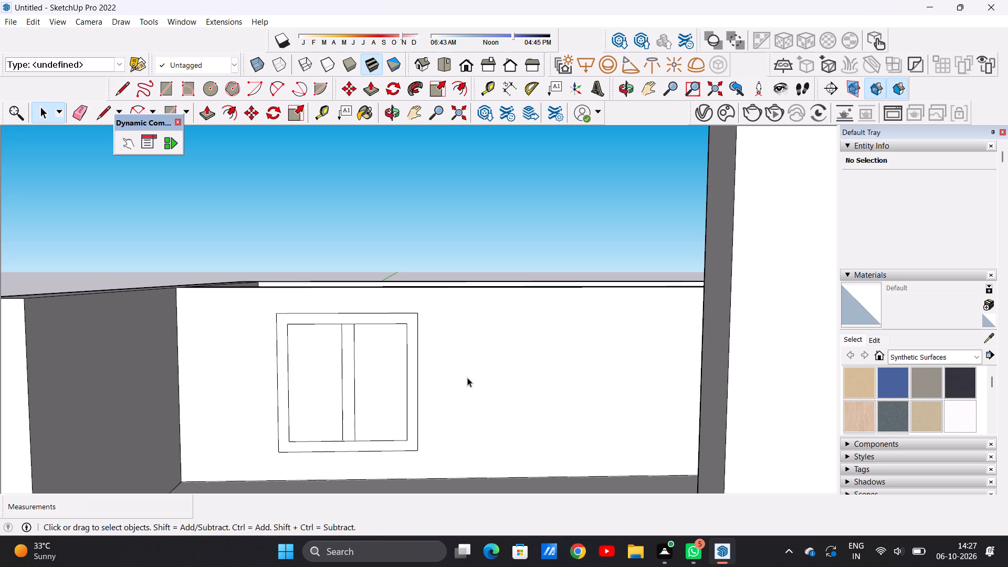
pyautogui.scroll(-20, 467, 377)
pyautogui.scroll(-10, 467, 377)
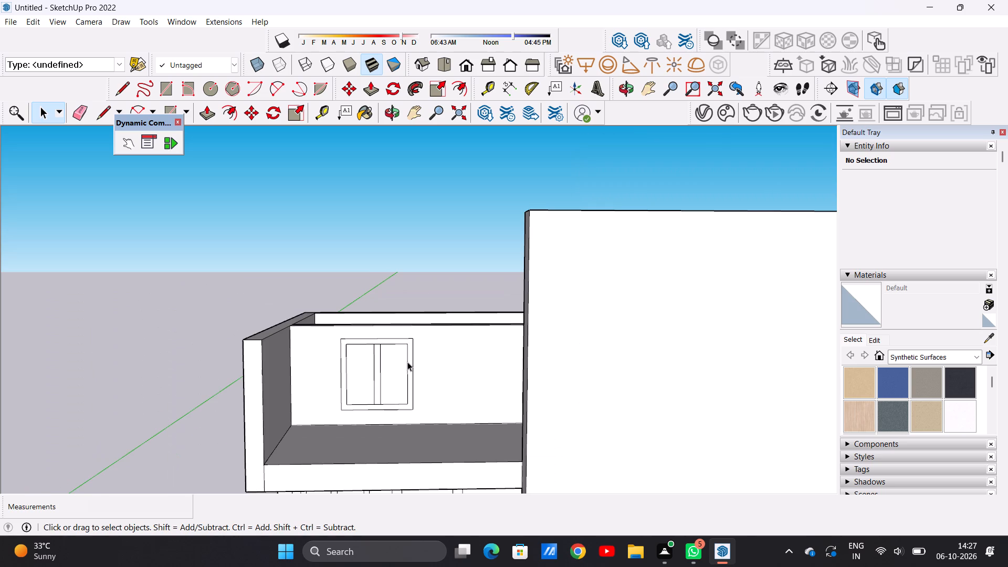
pyautogui.scroll(2, 407, 362)
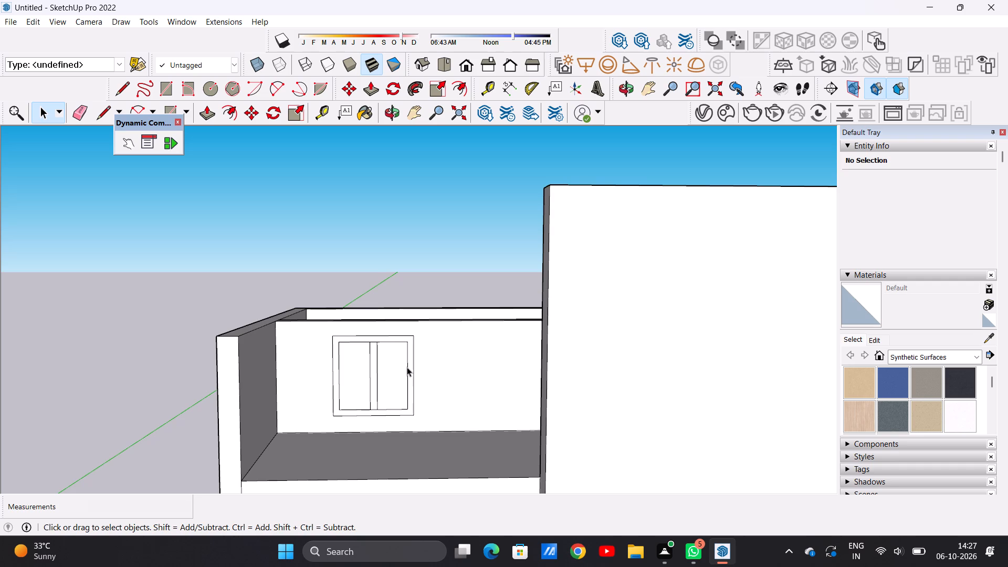
pyautogui.scroll(-9, 347, 381)
pyautogui.moveTo(352, 413); pyautogui.dragTo(366, 372, button='middle')
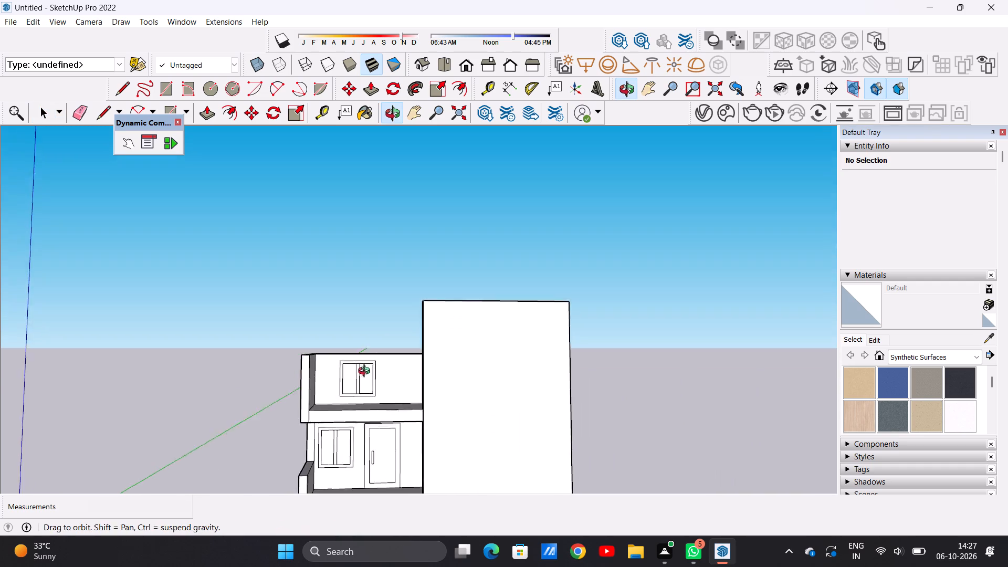
pyautogui.moveTo(366, 372); pyautogui.dragTo(371, 356, button='middle')
pyautogui.scroll(9, 373, 361)
pyautogui.scroll(-15, 369, 353)
pyautogui.moveTo(398, 371); pyautogui.dragTo(362, 424, button='middle')
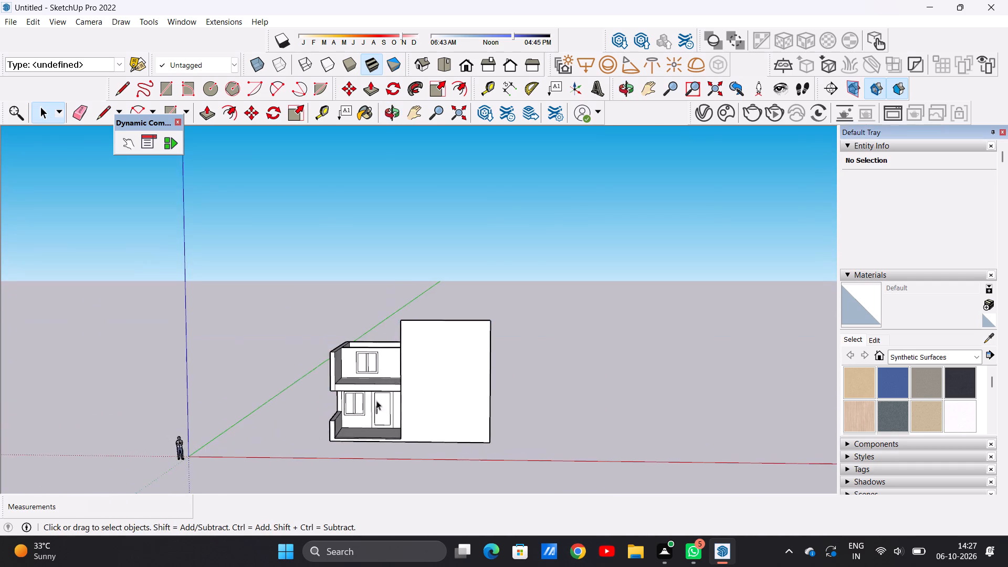
pyautogui.scroll(14, 397, 364)
pyautogui.scroll(-7, 387, 362)
pyautogui.moveTo(361, 366); pyautogui.dragTo(486, 353, button='middle')
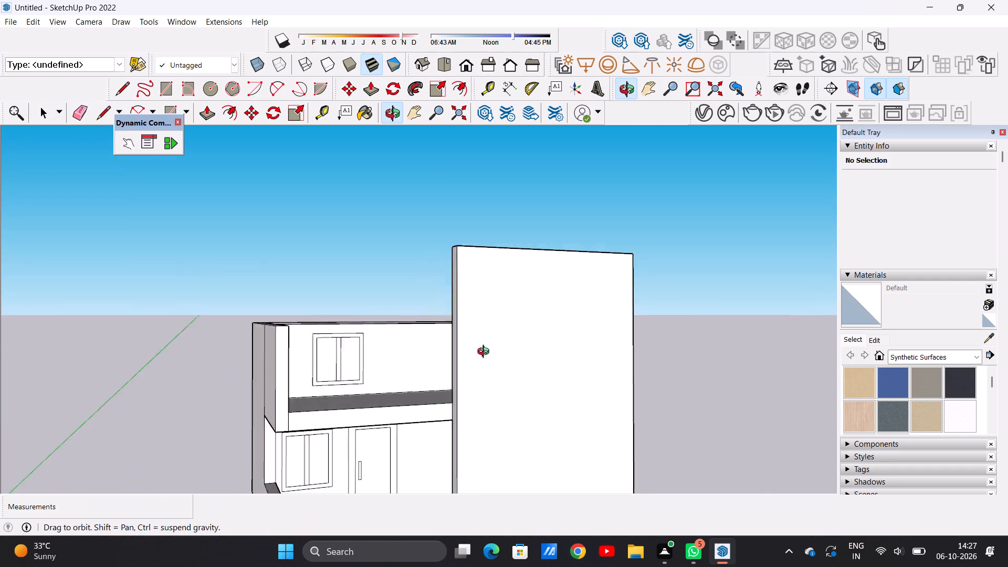
pyautogui.moveTo(486, 353); pyautogui.dragTo(380, 376, button='middle')
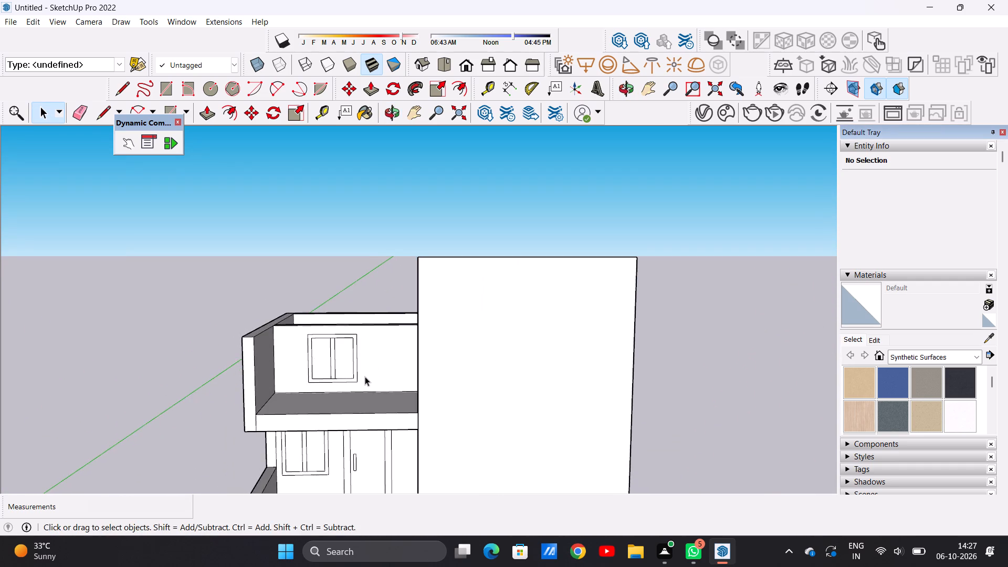
pyautogui.scroll(-4, 365, 376)
pyautogui.scroll(6, 379, 366)
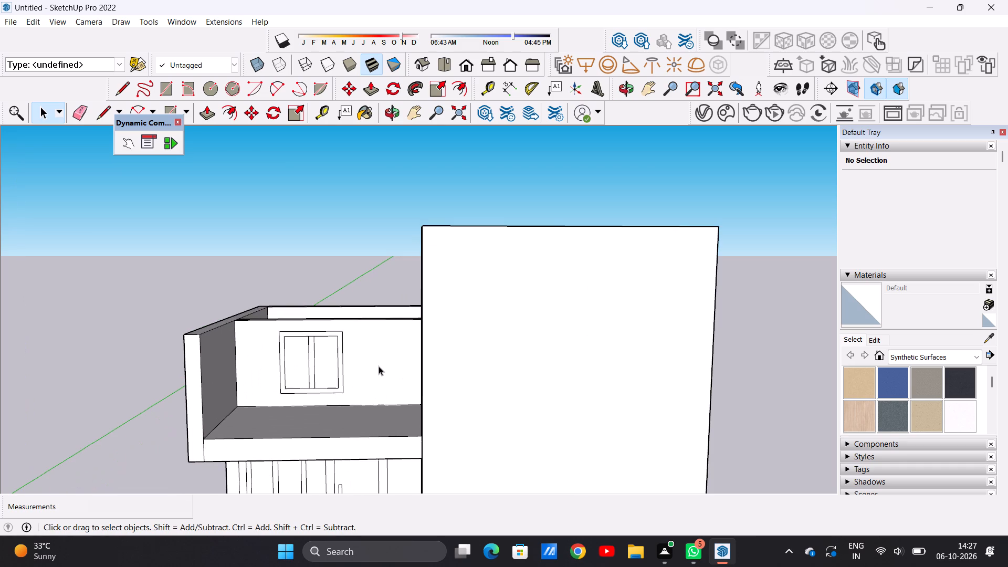
pyautogui.scroll(-7, 379, 366)
pyautogui.moveTo(379, 366); pyautogui.dragTo(397, 366, button='middle')
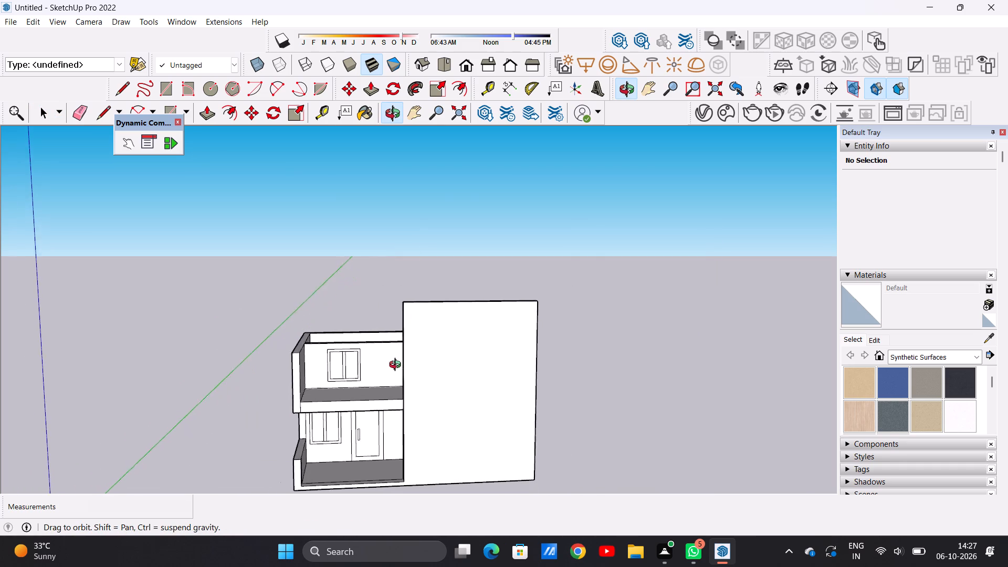
pyautogui.moveTo(397, 366); pyautogui.dragTo(390, 365, button='middle')
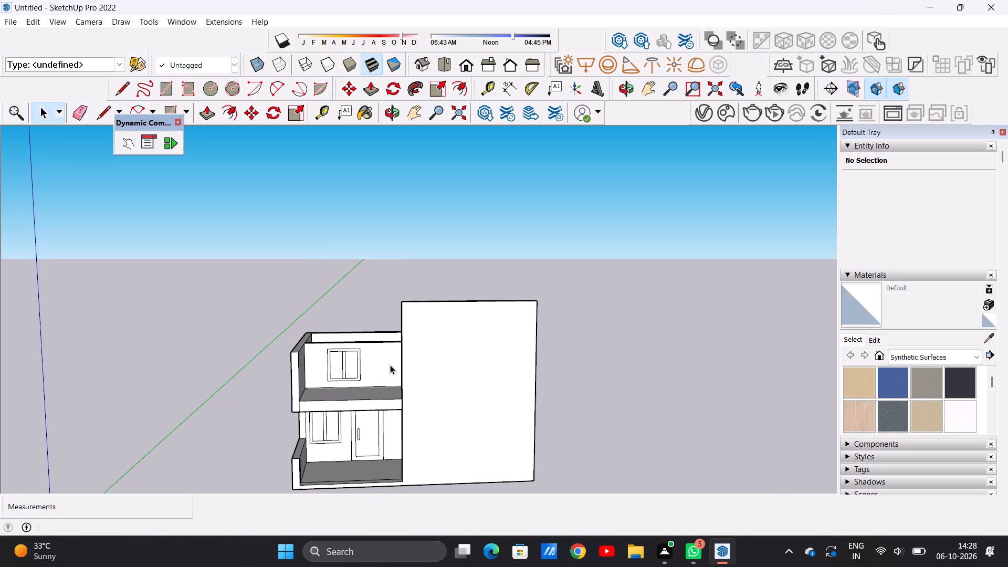
pyautogui.scroll(-5, 359, 369)
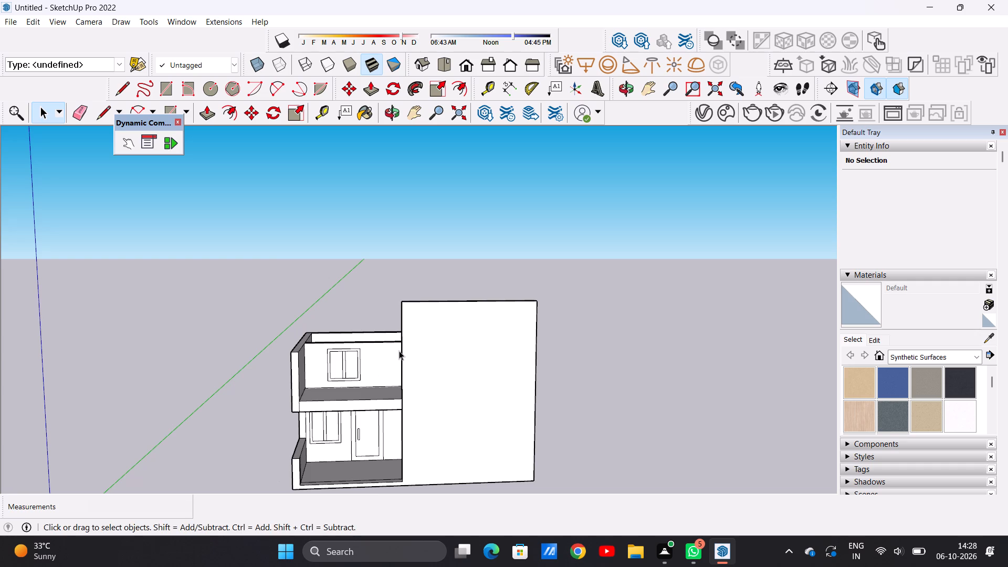
pyautogui.scroll(-16, 399, 351)
pyautogui.scroll(6, 432, 393)
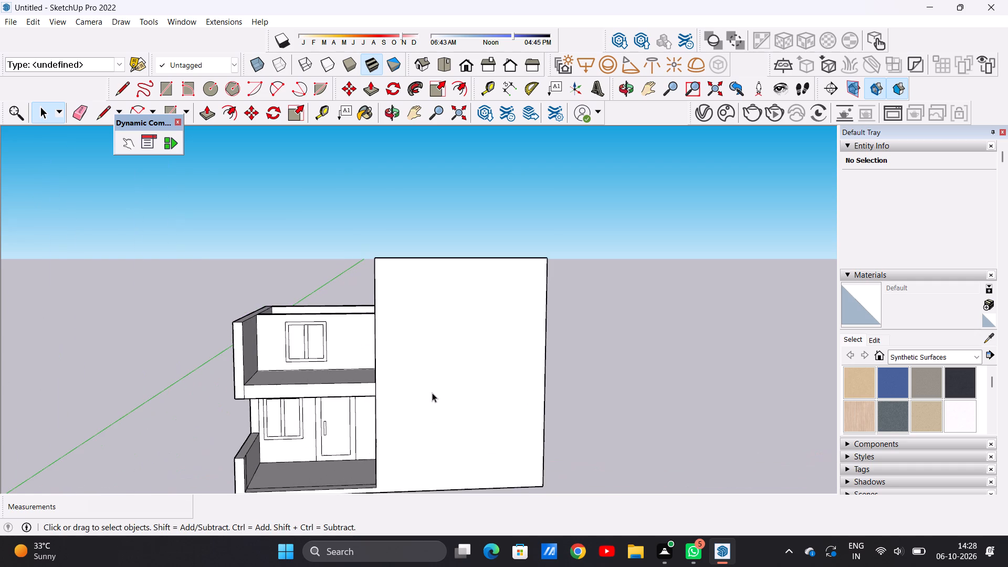
pyautogui.scroll(1, 430, 393)
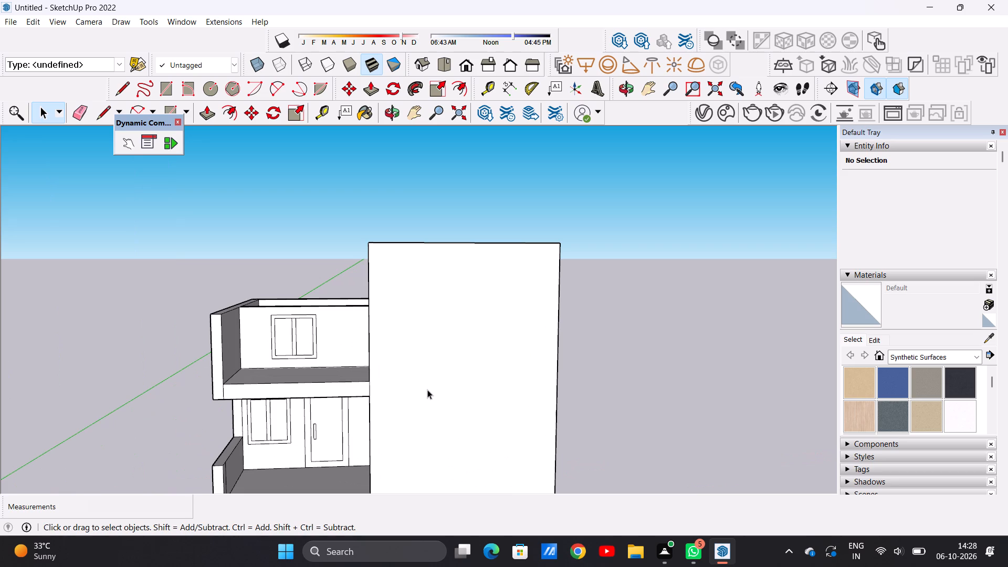
pyautogui.scroll(-4, 427, 390)
pyautogui.scroll(4, 373, 374)
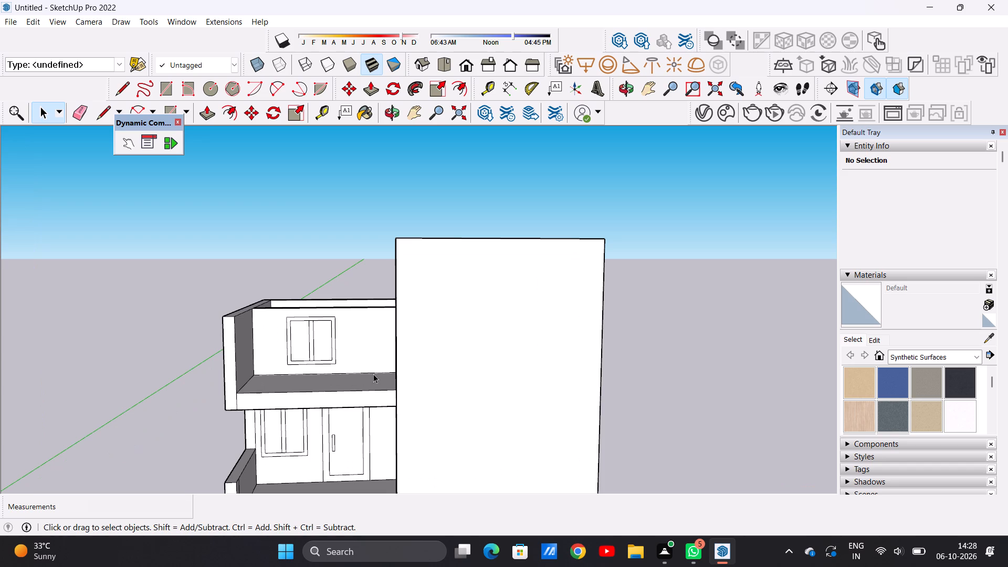
pyautogui.moveTo(361, 392); pyautogui.dragTo(501, 441, button='middle')
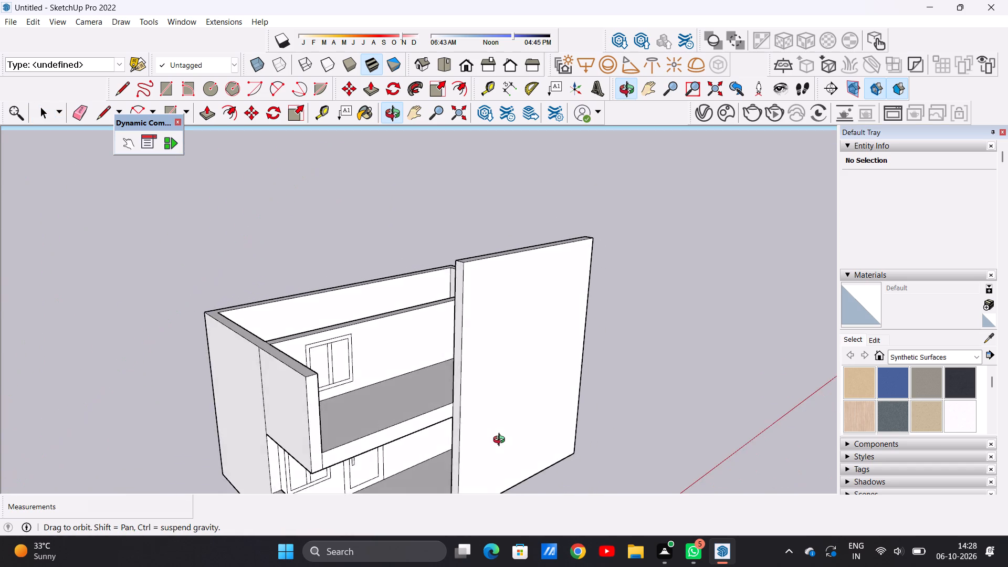
pyautogui.moveTo(501, 441); pyautogui.dragTo(403, 459, button='middle')
pyautogui.scroll(2, 390, 424)
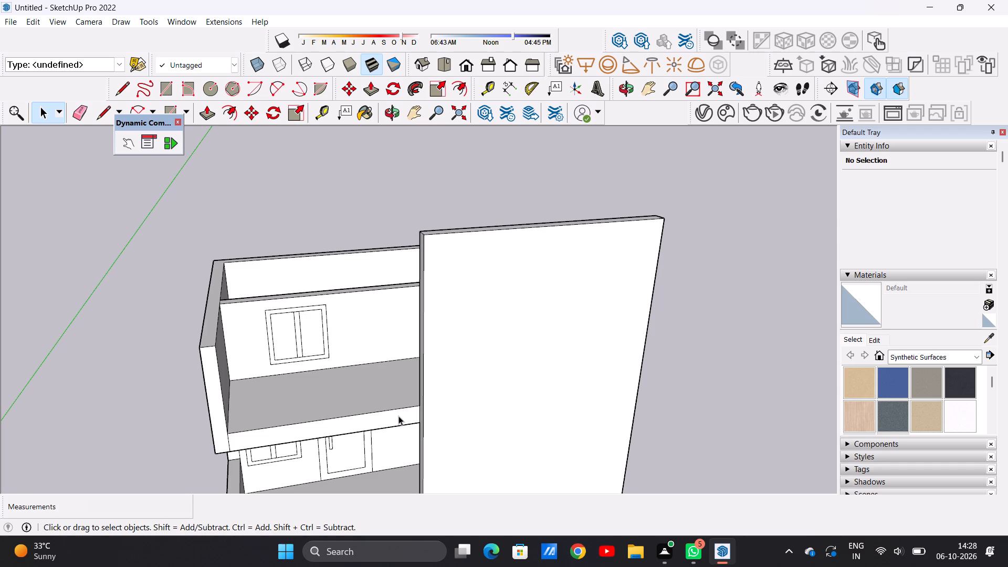
# Push/Pull the front face of the upper-floor balcony slab outward about 2' 3".
pyautogui.scroll(-5, 387, 370)
pyautogui.moveTo(340, 391); pyautogui.dragTo(374, 408, button='middle')
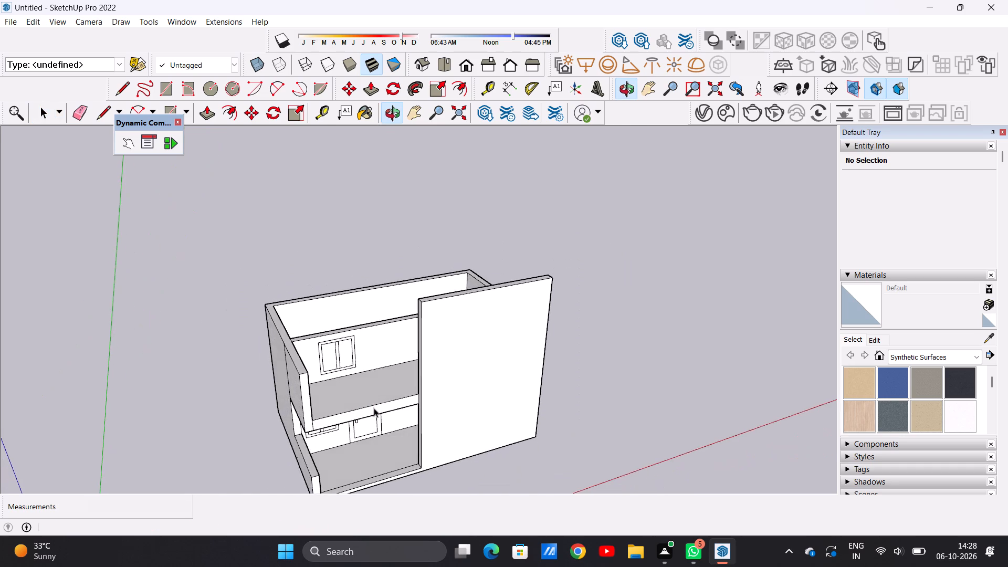
pyautogui.scroll(6, 363, 419)
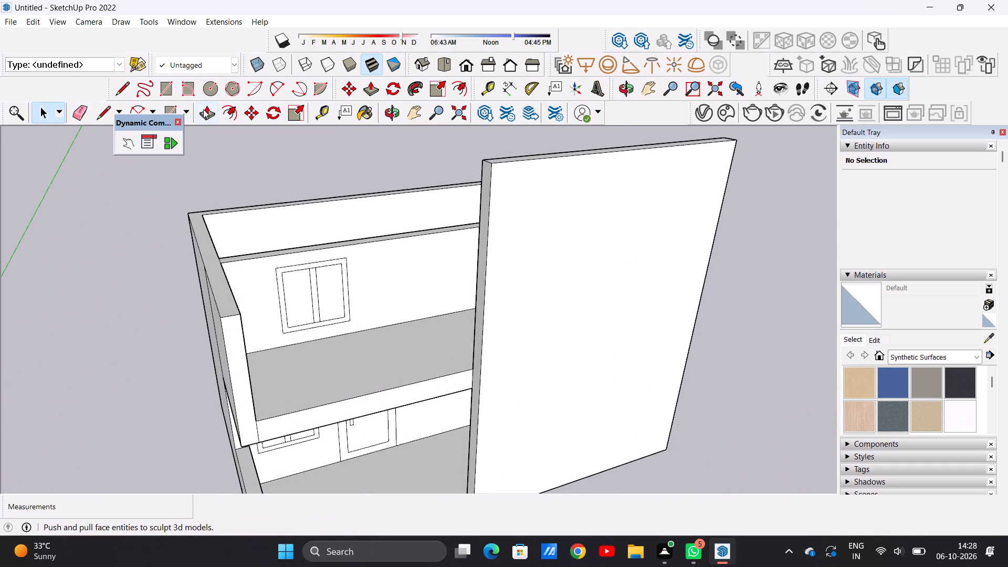
pyautogui.click(203, 109)
pyautogui.scroll(3, 355, 408)
pyautogui.click(355, 408)
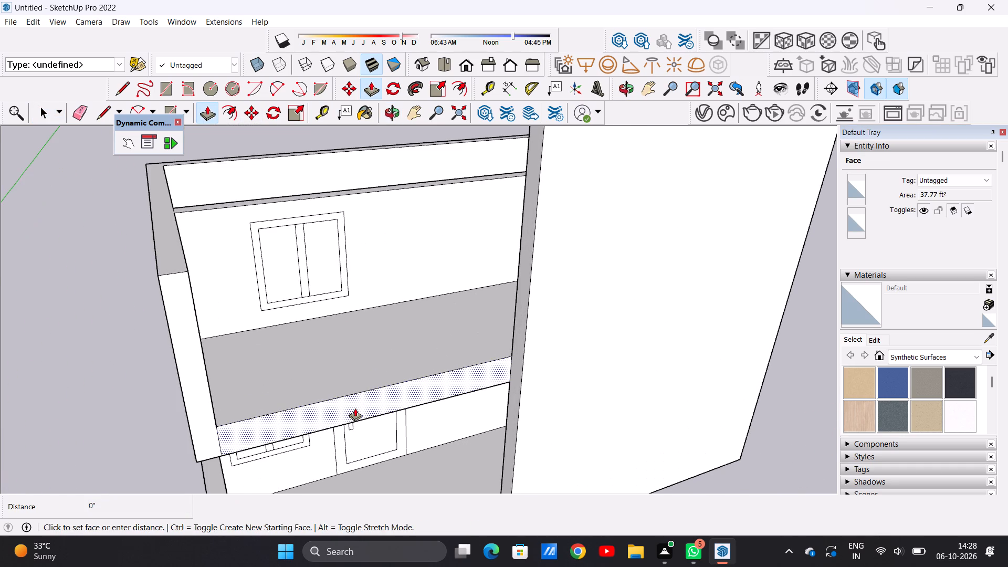
pyautogui.click(391, 412)
# Examine the extended balcony slab from the front and around the side of the tall front wall.
pyautogui.scroll(-6, 408, 393)
pyautogui.moveTo(539, 391); pyautogui.dragTo(303, 361, button='middle')
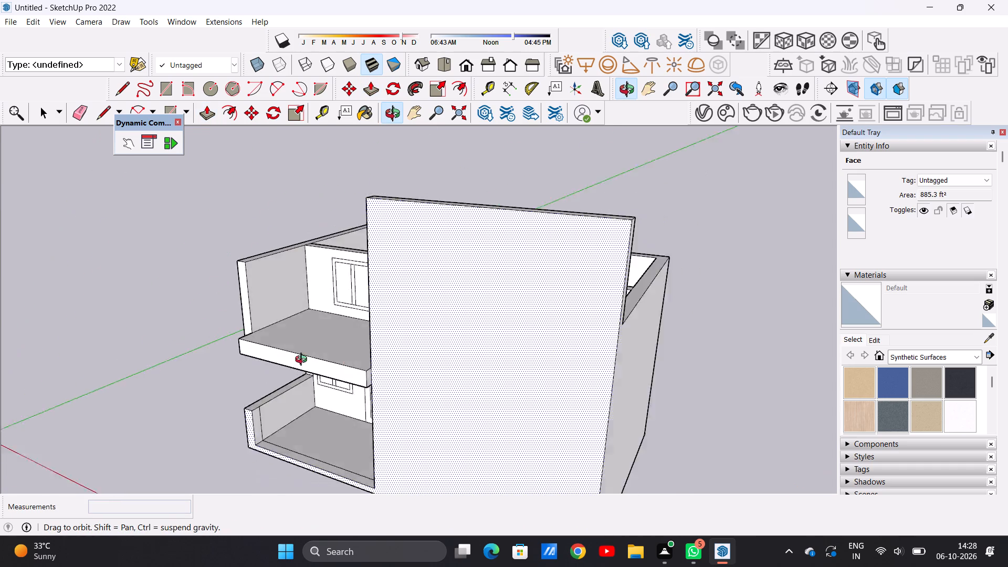
pyautogui.moveTo(303, 361); pyautogui.dragTo(216, 388, button='middle')
pyautogui.scroll(6, 280, 361)
pyautogui.scroll(-4, 281, 361)
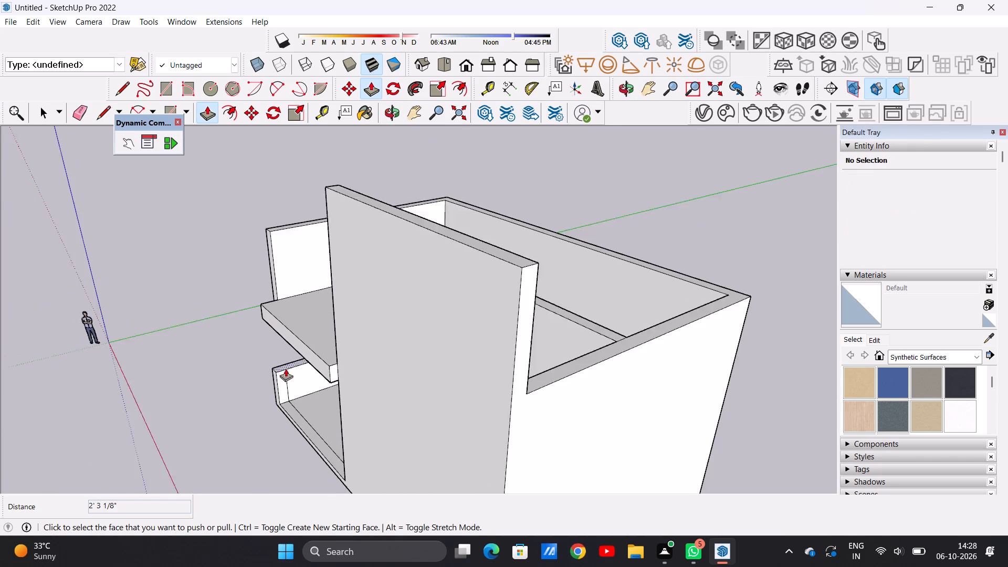
pyautogui.scroll(-1, 286, 369)
pyautogui.moveTo(273, 383); pyautogui.dragTo(561, 369, button='middle')
pyautogui.moveTo(464, 393); pyautogui.dragTo(451, 454, button='middle')
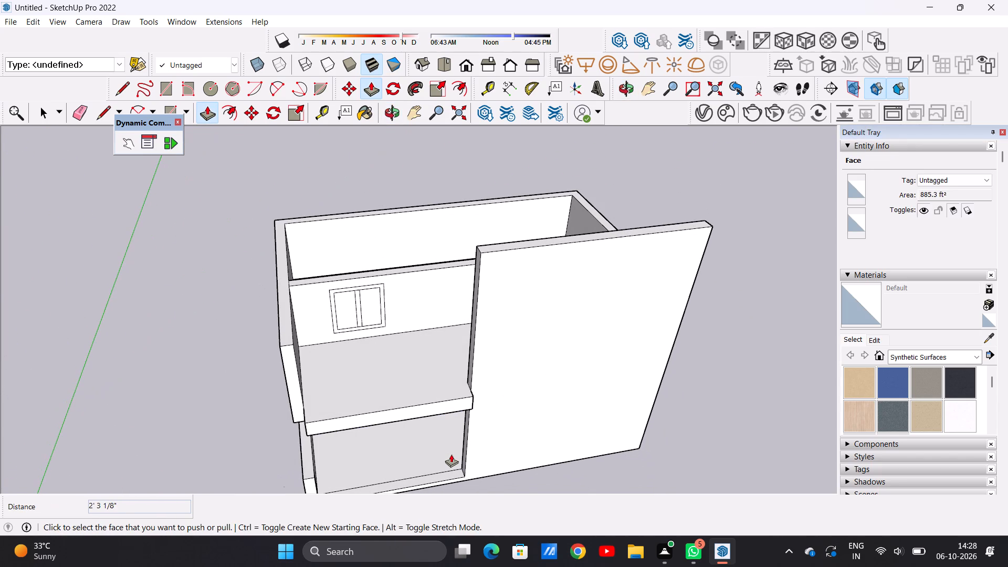
pyautogui.press('space')
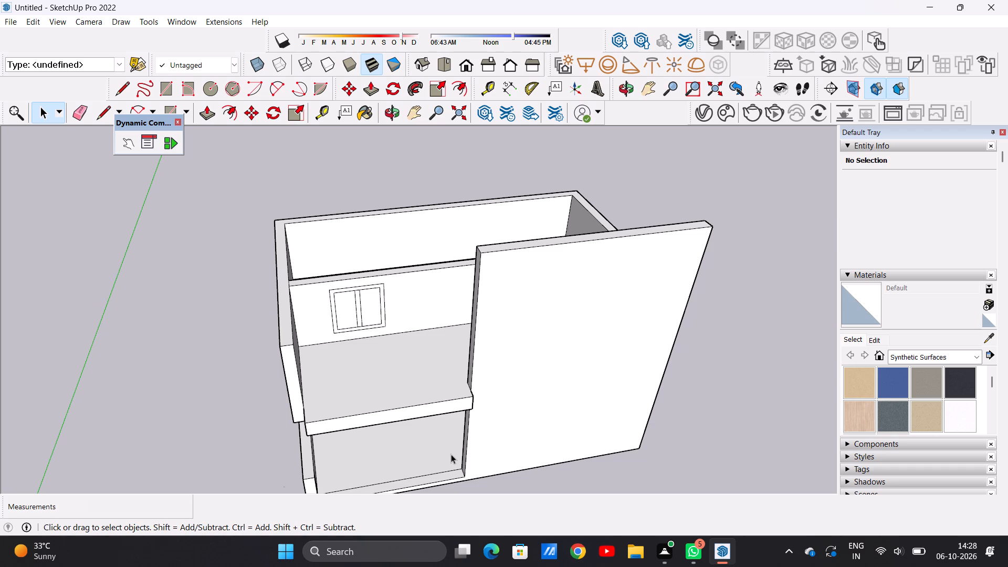
# Draw a line about 18' 10" long across the top of the balcony slab, from the tall wall's inner corner to the opposite slab edge.
pyautogui.press('l')
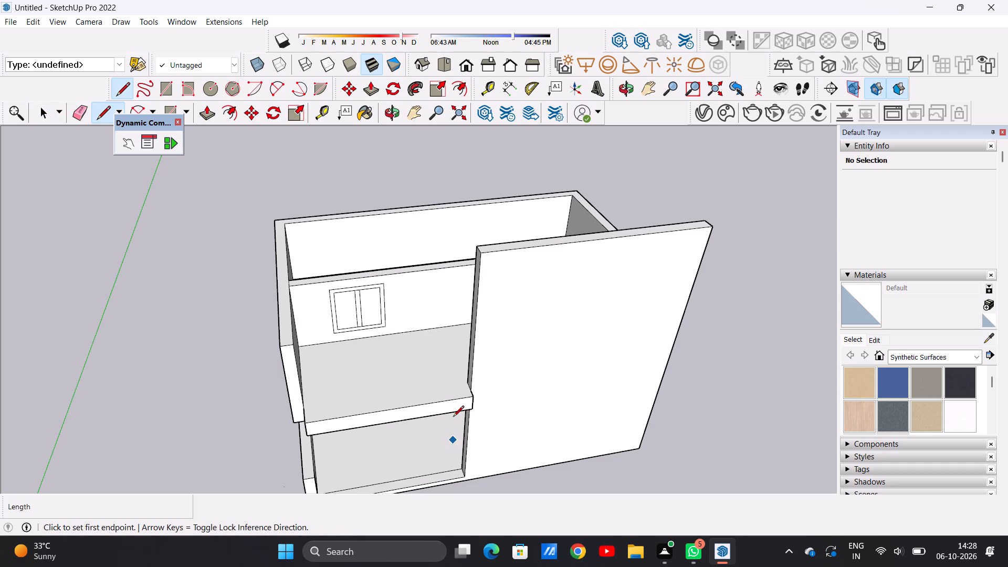
pyautogui.moveTo(425, 404); pyautogui.dragTo(405, 478, button='middle')
pyautogui.scroll(7, 333, 428)
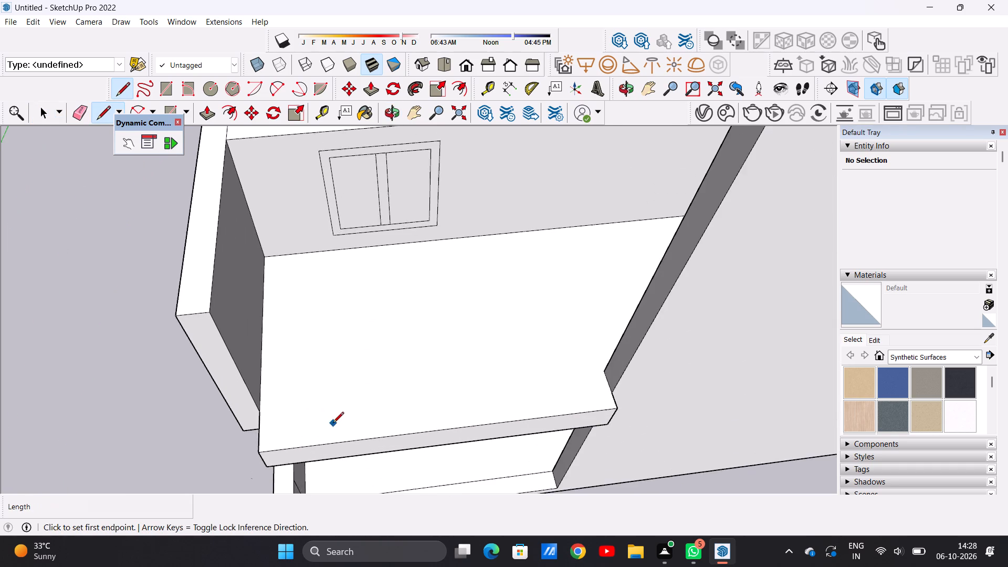
pyautogui.scroll(2, 333, 424)
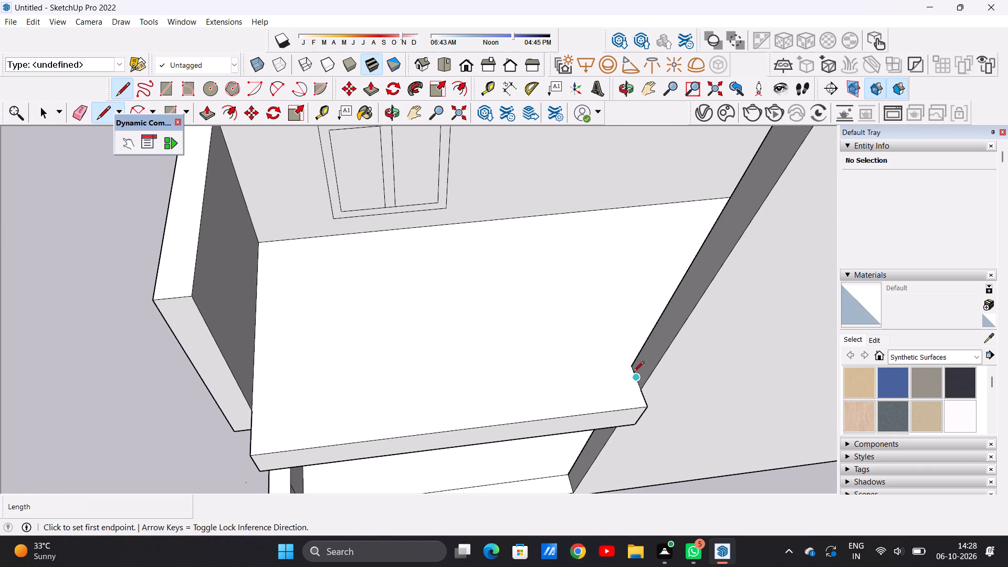
pyautogui.click(630, 366)
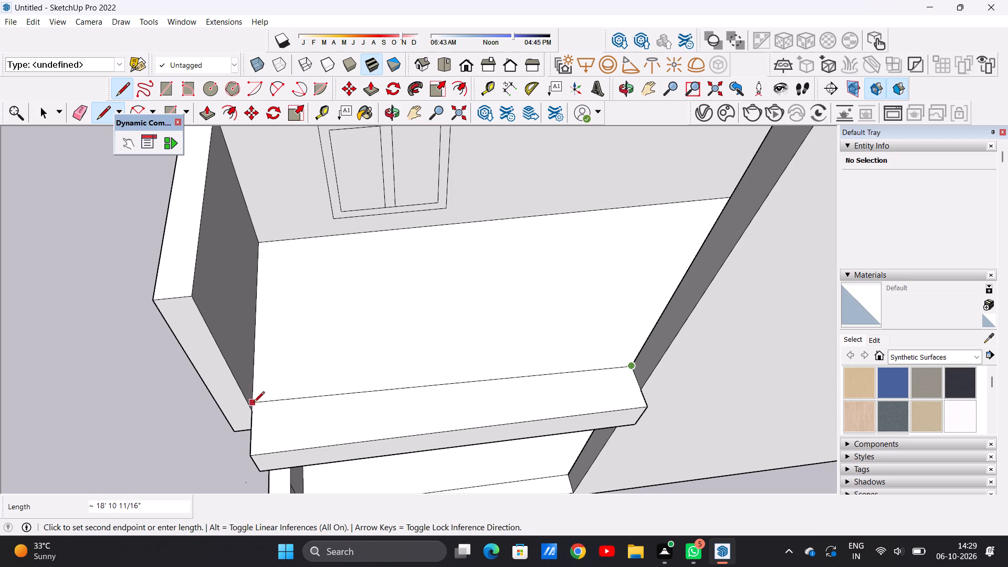
pyautogui.click(254, 409)
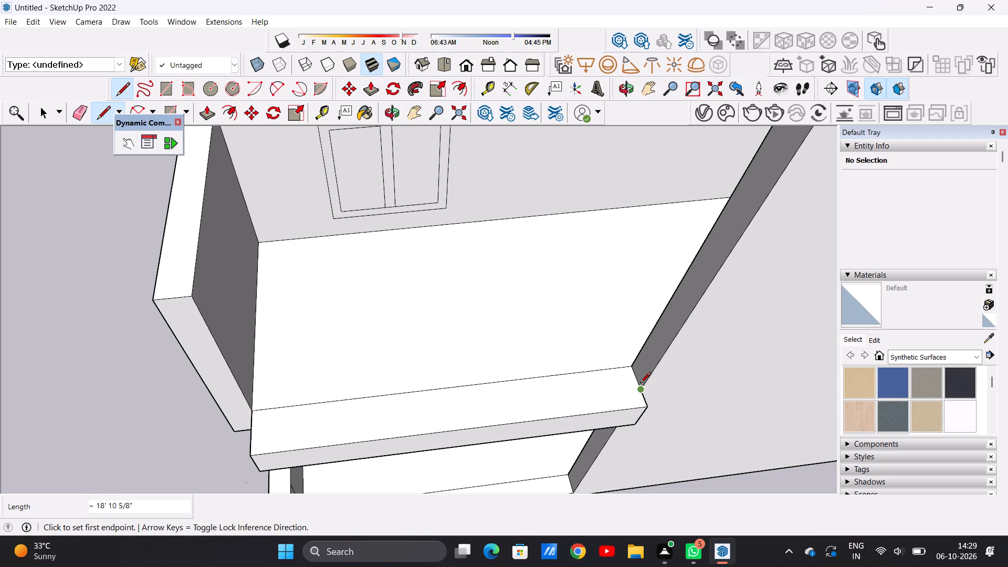
# Draw a second parallel line about 18' 10" long across the slab top, between the first line and the front edge.
pyautogui.click(640, 384)
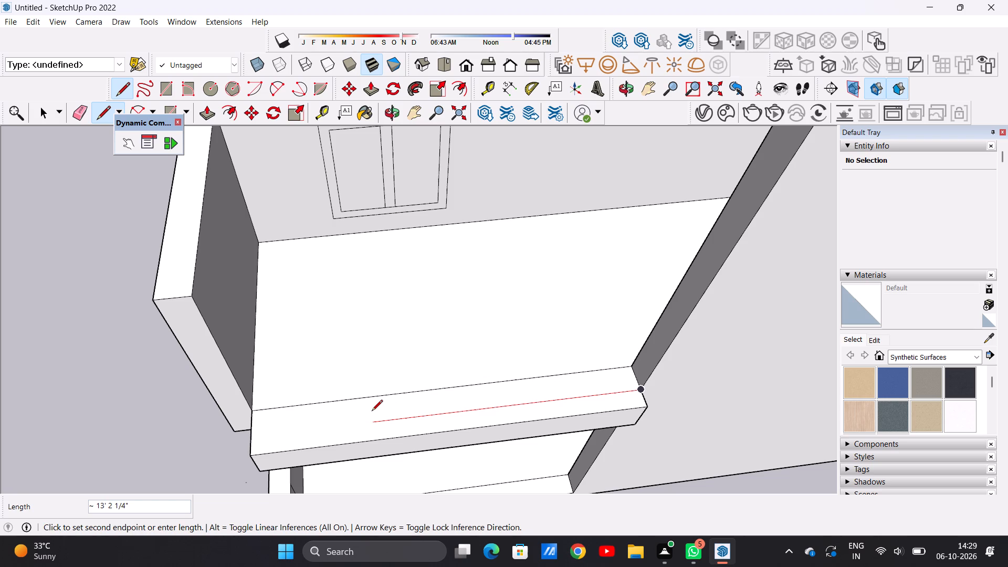
pyautogui.scroll(-10, 372, 412)
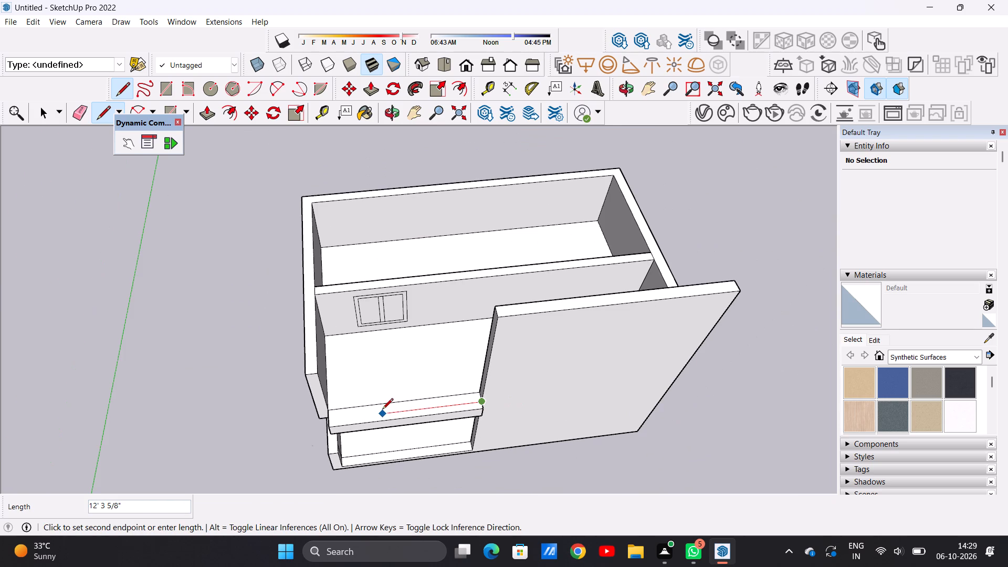
pyautogui.scroll(9, 335, 416)
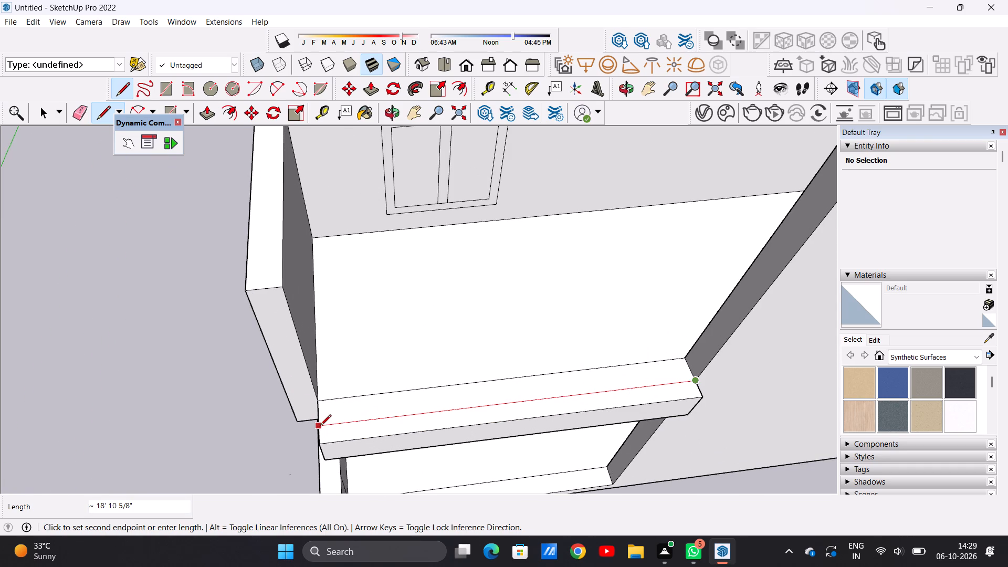
pyautogui.click(321, 428)
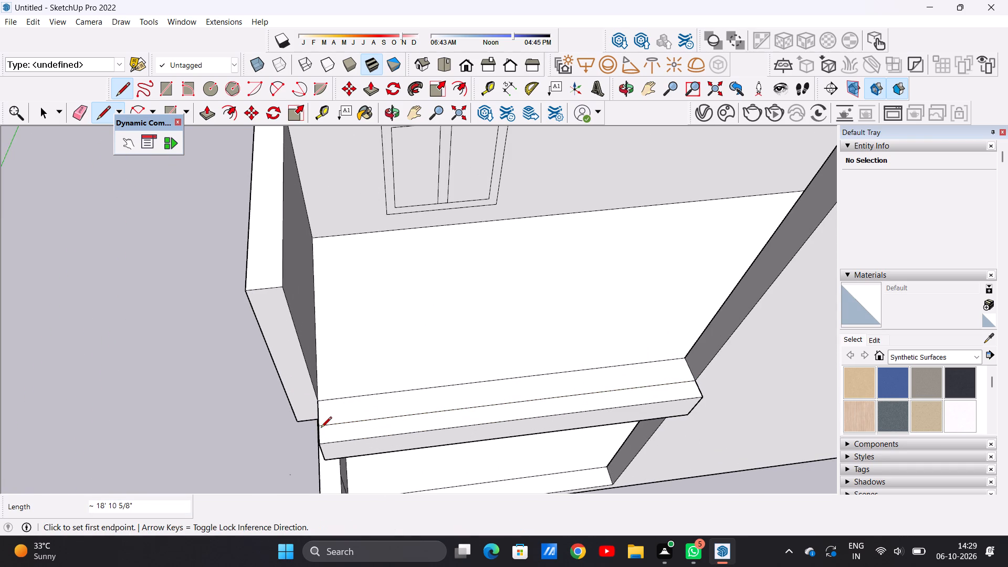
pyautogui.press('space')
# Push/Pull the front end face of the upper-floor side wall outward about 1' 4" to the second line on the slab.
pyautogui.scroll(-8, 358, 350)
pyautogui.moveTo(250, 362); pyautogui.dragTo(290, 370, button='middle')
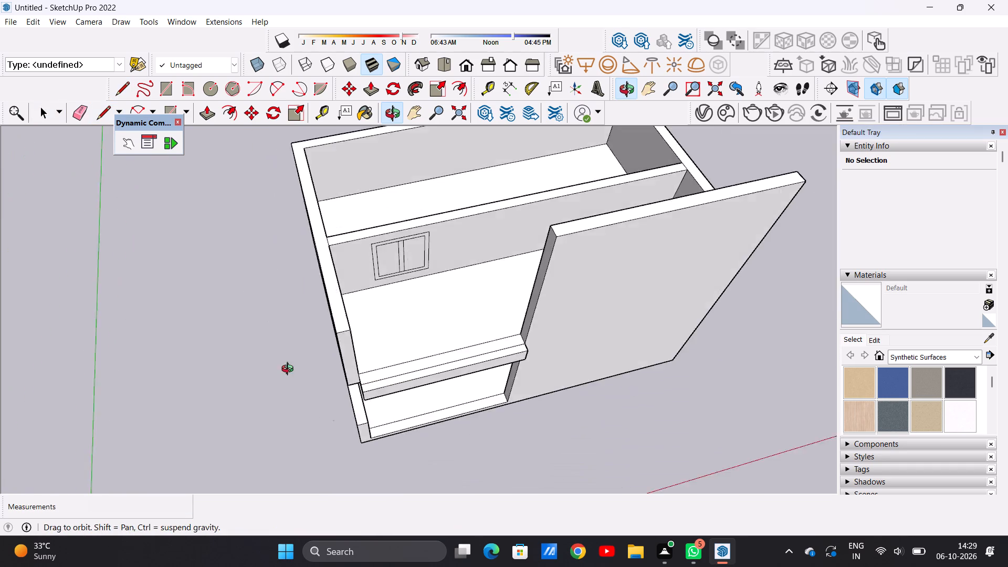
pyautogui.moveTo(290, 370); pyautogui.dragTo(410, 341, button='middle')
pyautogui.scroll(12, 421, 376)
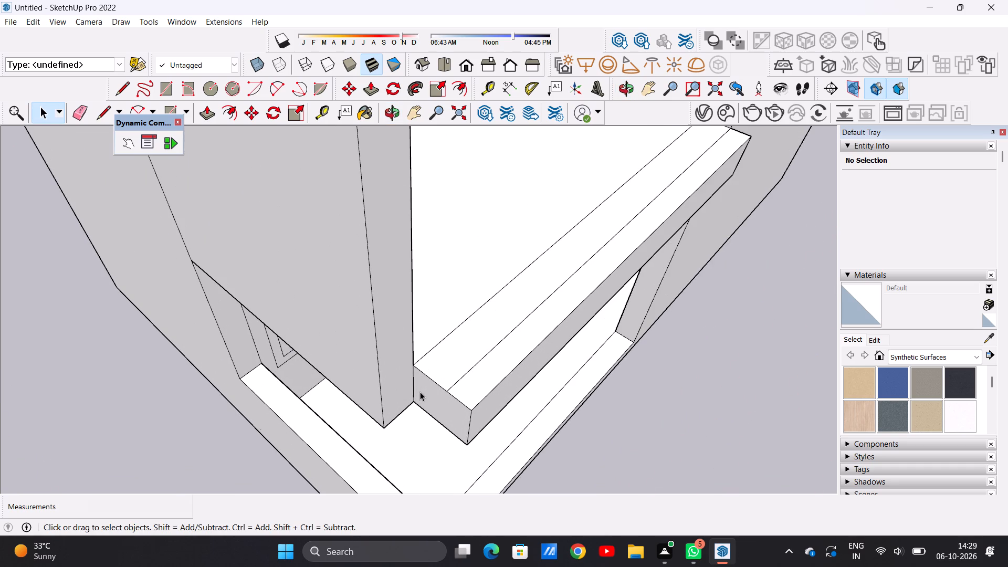
pyautogui.press('p')
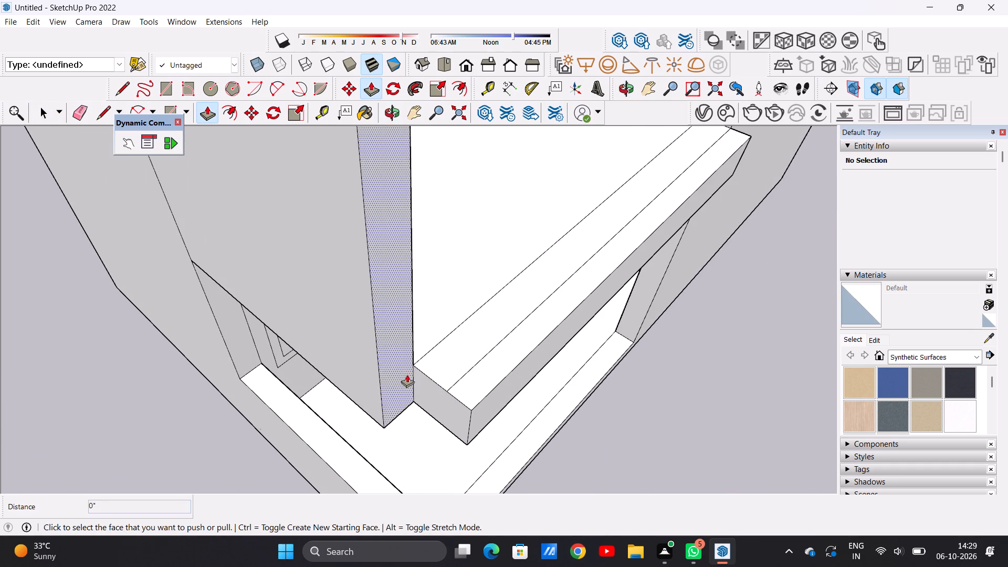
pyautogui.click(404, 373)
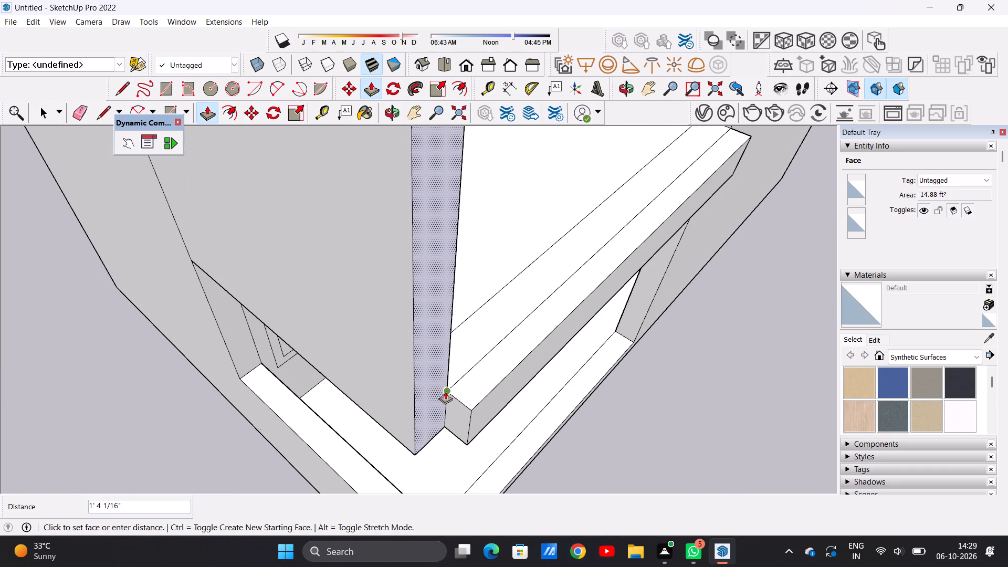
pyautogui.click(448, 394)
pyautogui.press('space')
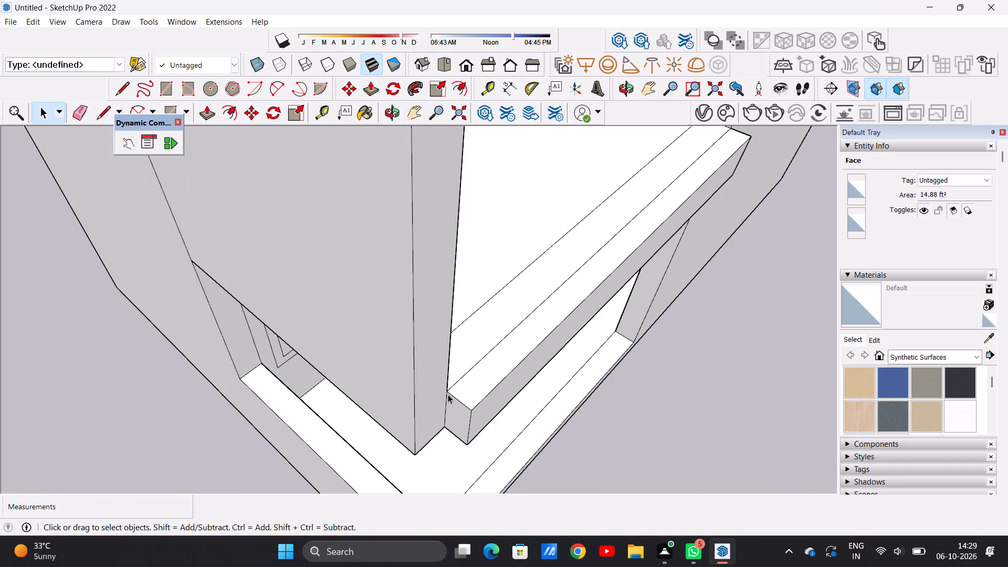
# Examine the balcony slab's front strips, the extended side wall and the upper-floor front from several distances.
pyautogui.scroll(-15, 391, 427)
pyautogui.moveTo(568, 359); pyautogui.dragTo(370, 360, button='middle')
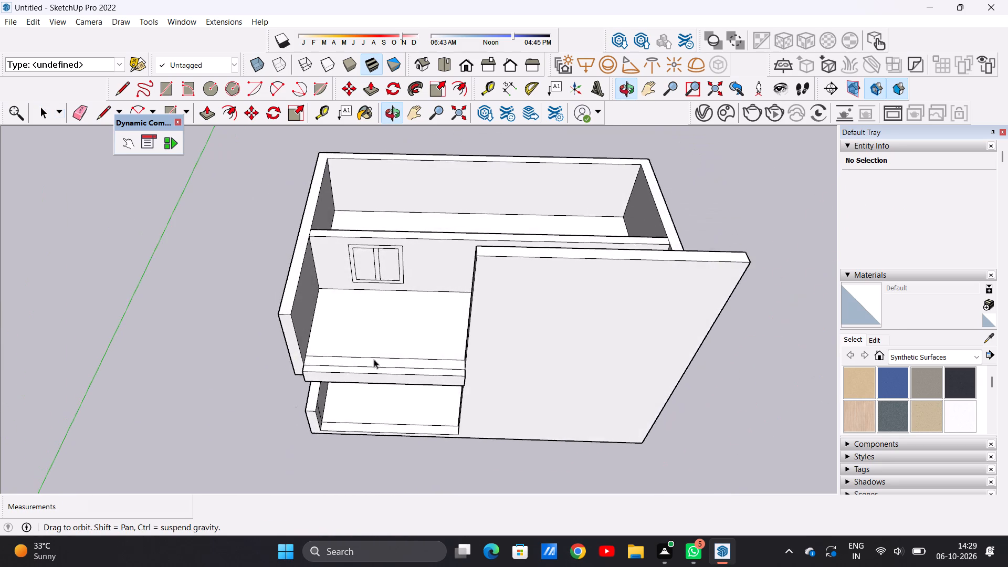
pyautogui.scroll(4, 398, 350)
pyautogui.moveTo(393, 373); pyautogui.dragTo(414, 408, button='middle')
pyautogui.scroll(5, 439, 400)
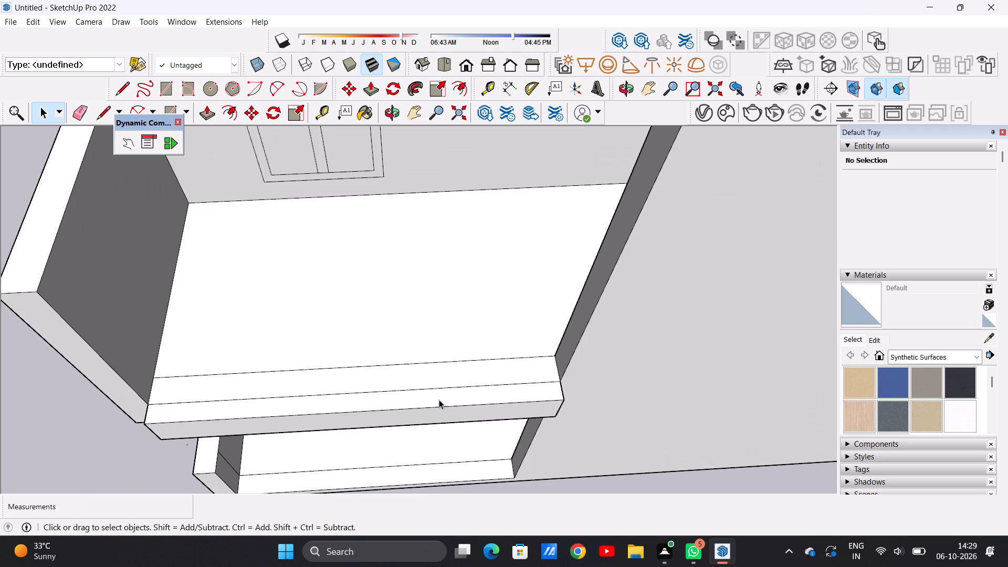
pyautogui.scroll(-9, 439, 400)
pyautogui.scroll(-12, 439, 400)
pyautogui.scroll(1, 439, 400)
pyautogui.scroll(-3, 439, 400)
pyautogui.moveTo(441, 401); pyautogui.dragTo(450, 321, button='middle')
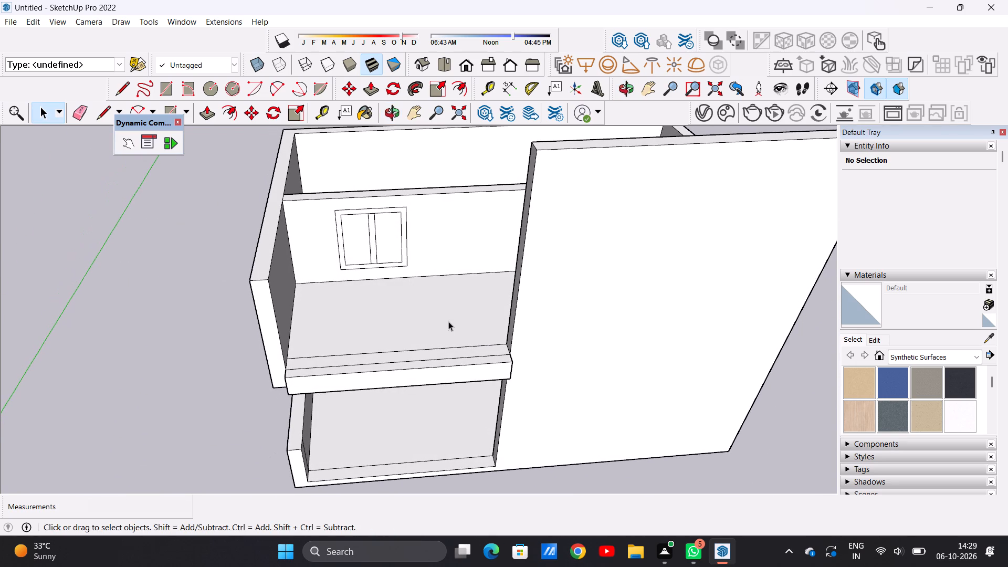
pyautogui.scroll(-6, 450, 322)
pyautogui.scroll(3, 471, 338)
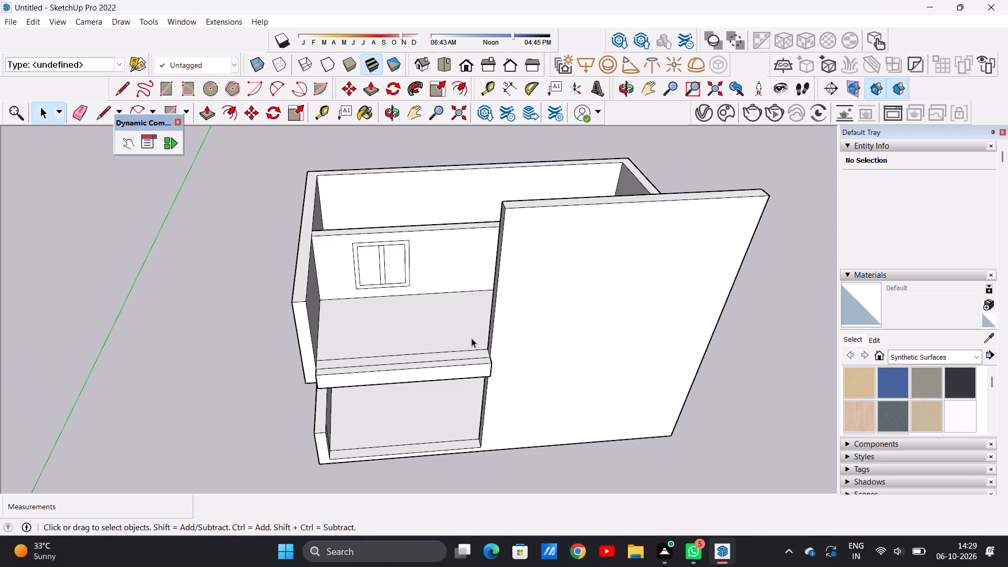
pyautogui.scroll(3, 471, 338)
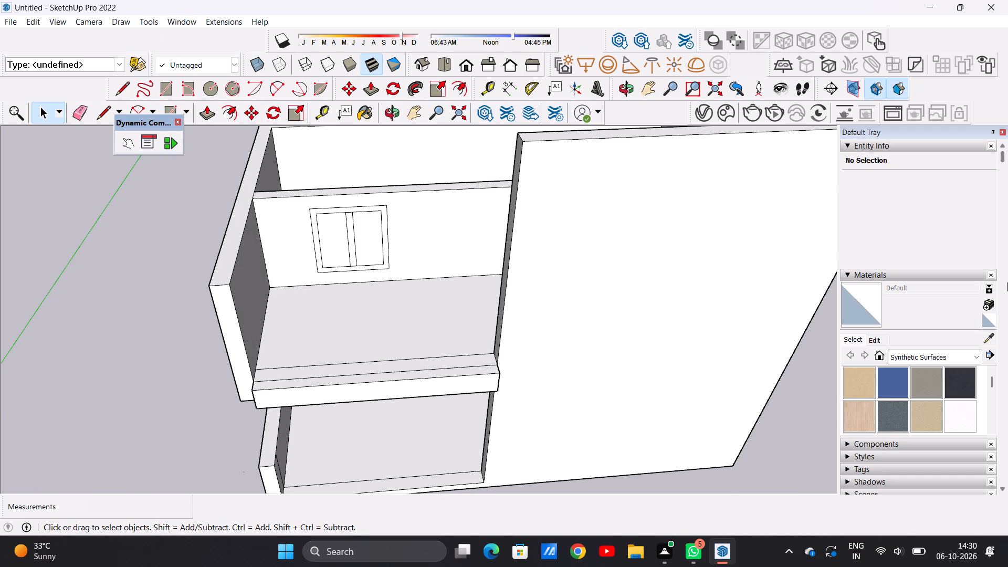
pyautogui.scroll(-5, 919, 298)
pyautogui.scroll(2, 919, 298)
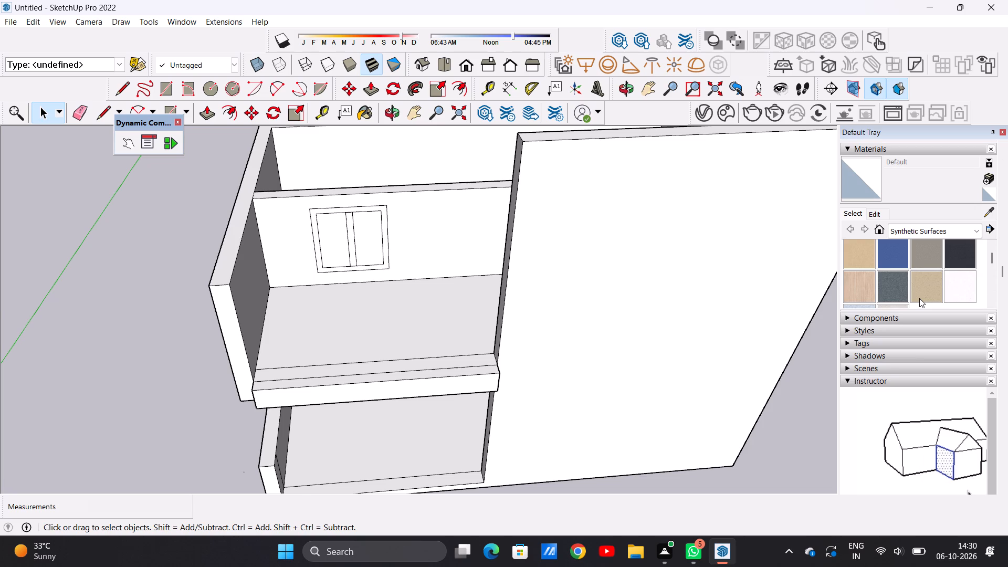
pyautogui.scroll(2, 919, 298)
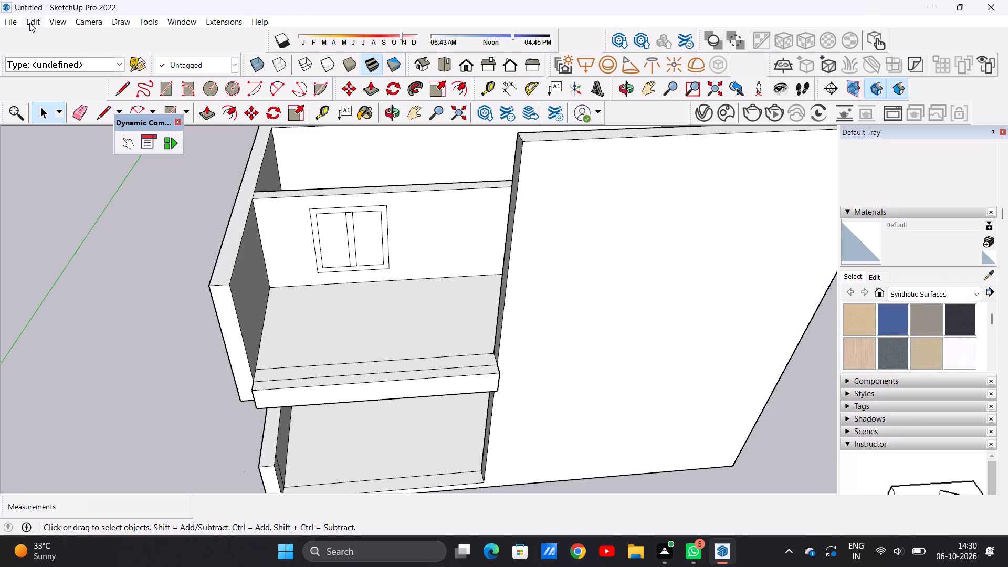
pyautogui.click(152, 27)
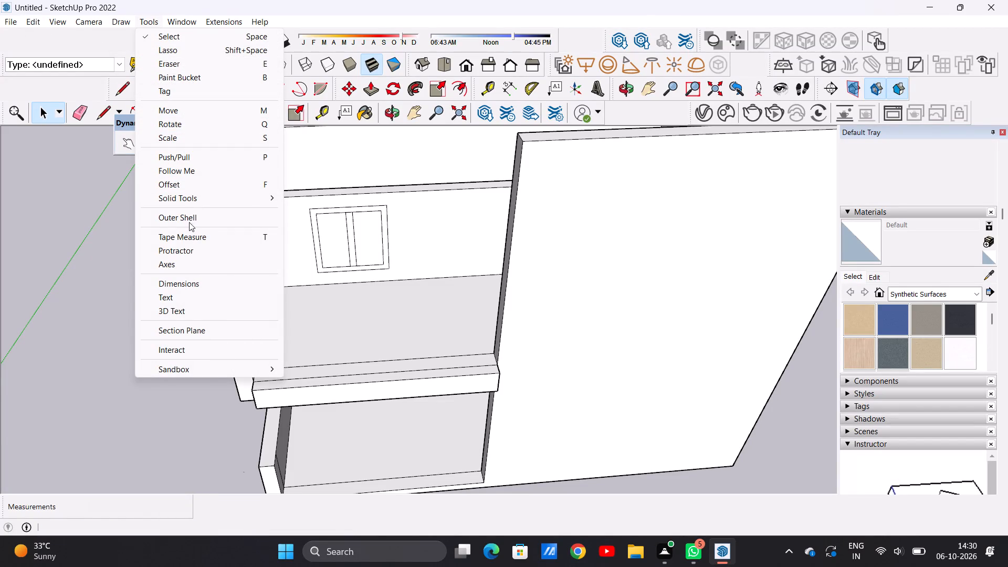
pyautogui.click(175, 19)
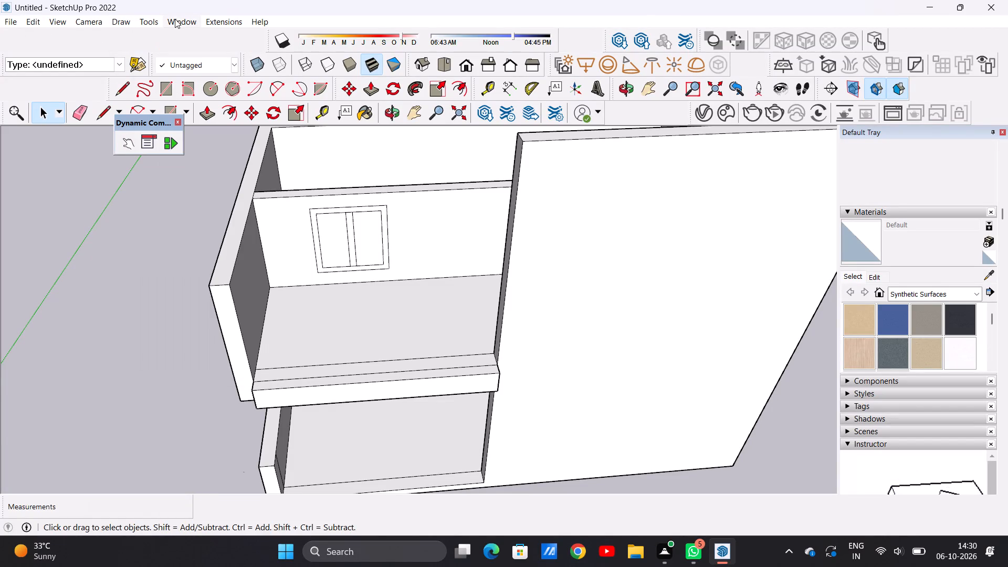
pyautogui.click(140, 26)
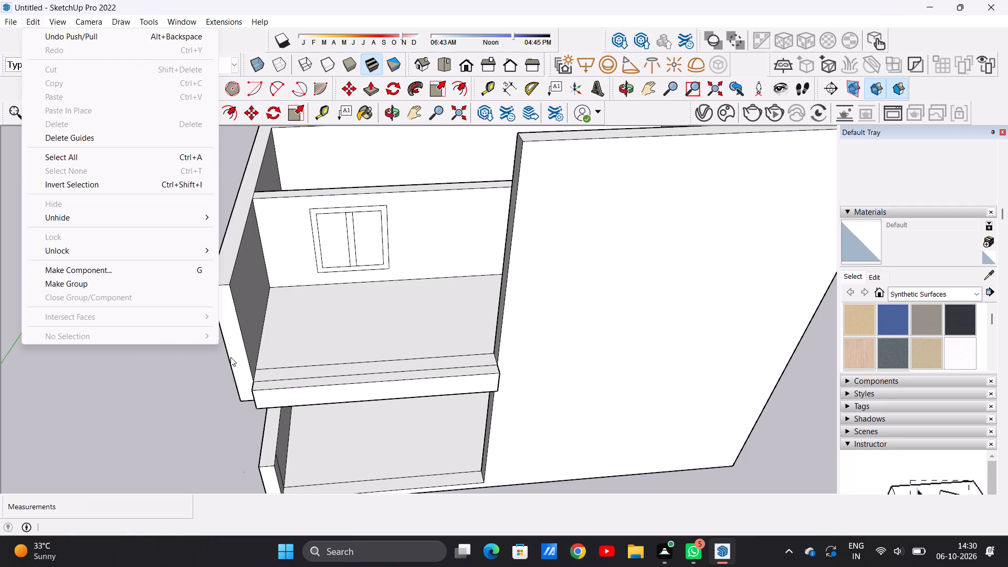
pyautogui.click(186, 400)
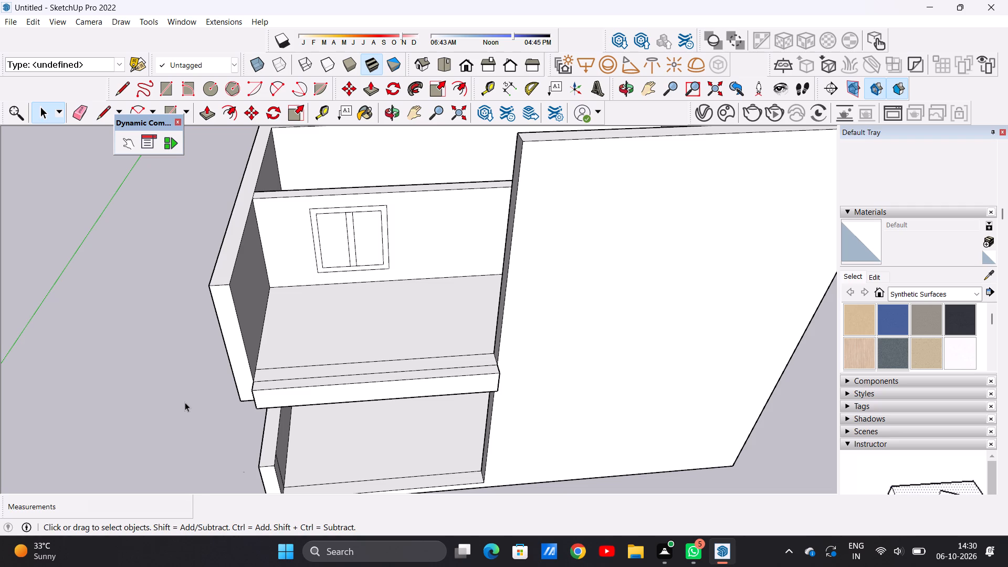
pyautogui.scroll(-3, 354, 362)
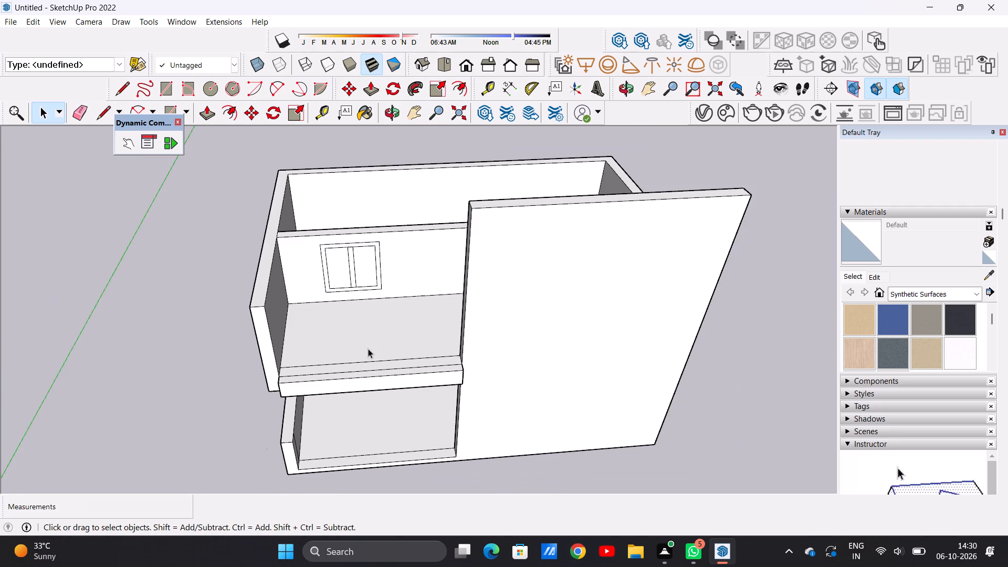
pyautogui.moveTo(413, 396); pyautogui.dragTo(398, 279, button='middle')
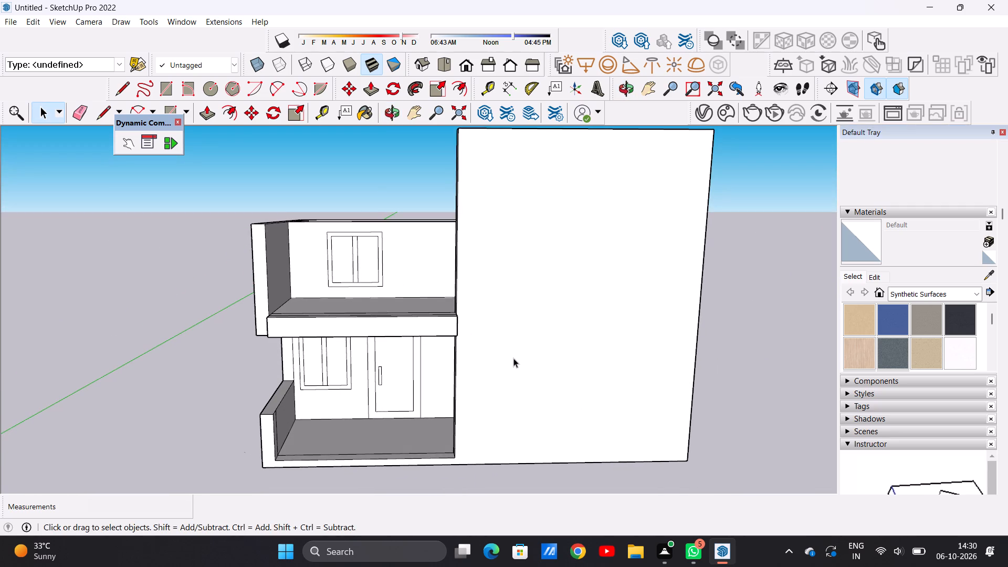
# Examine the upper-floor balcony, its slab front strips and the tall wall's inner end from several angles.
pyautogui.scroll(3, 481, 233)
pyautogui.moveTo(408, 276); pyautogui.dragTo(479, 292, button='middle')
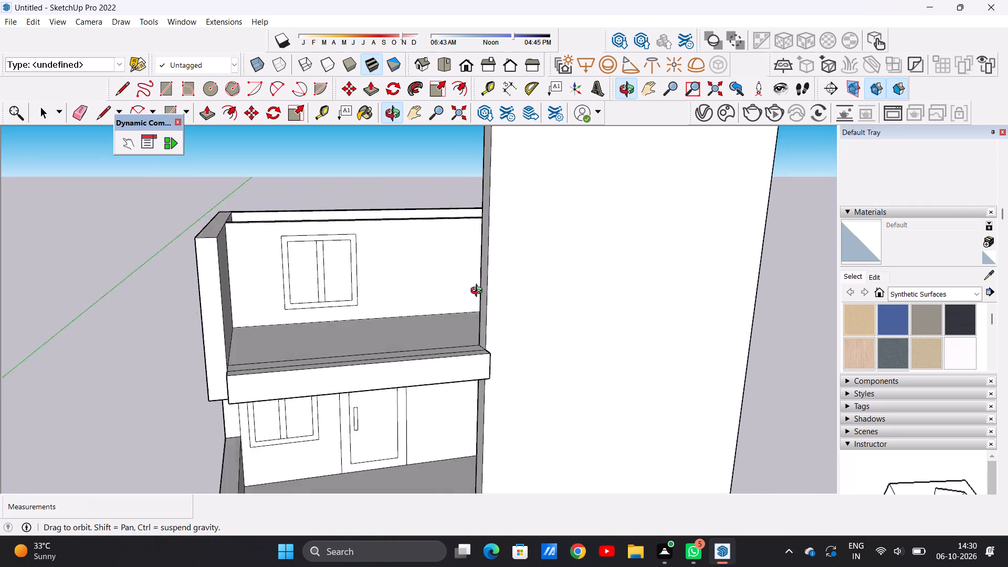
pyautogui.moveTo(479, 292); pyautogui.dragTo(505, 297, button='middle')
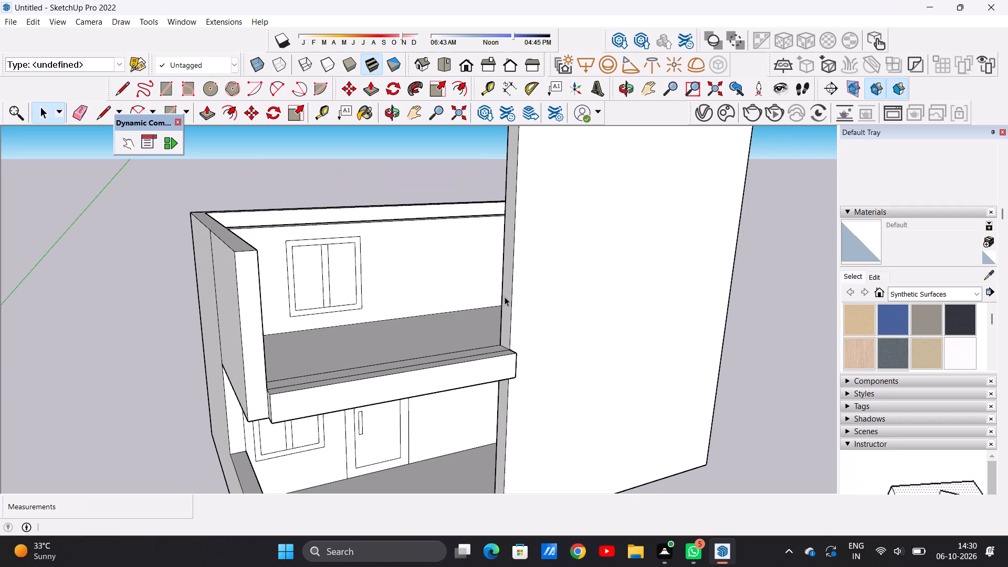
pyautogui.scroll(-7, 505, 297)
pyautogui.moveTo(531, 325); pyautogui.dragTo(437, 311, button='middle')
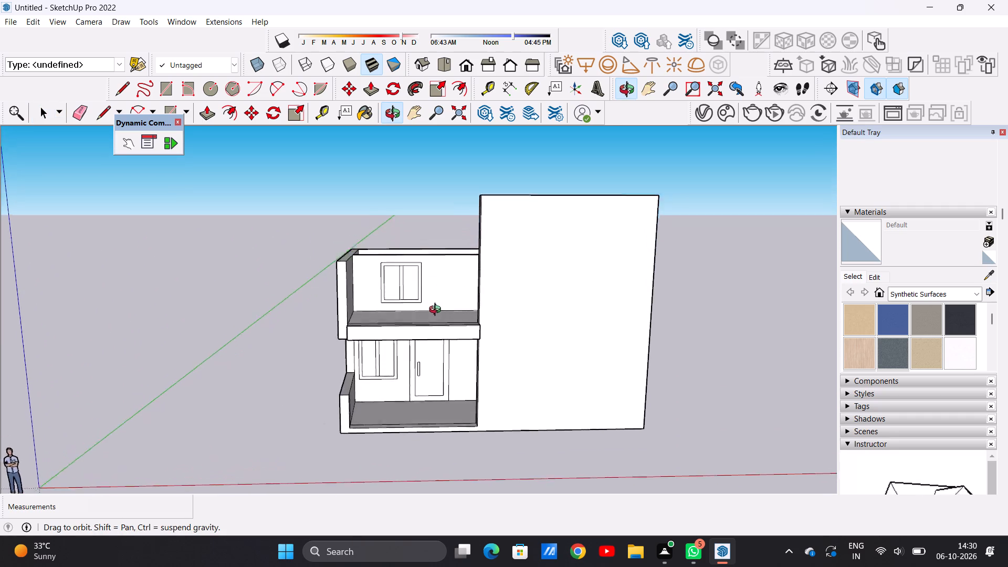
pyautogui.moveTo(437, 311); pyautogui.dragTo(438, 324, button='middle')
pyautogui.scroll(4, 454, 328)
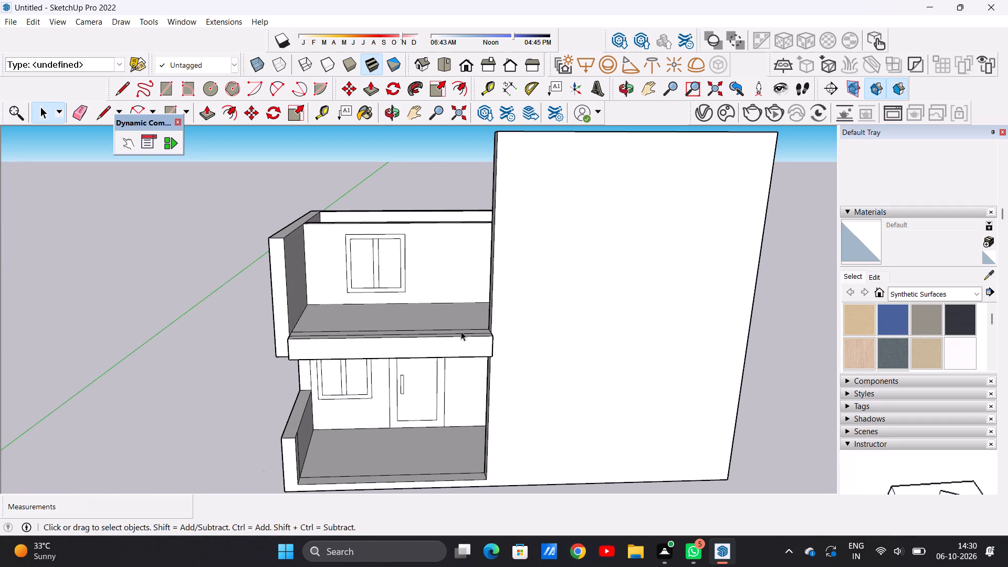
pyautogui.scroll(-3, 498, 324)
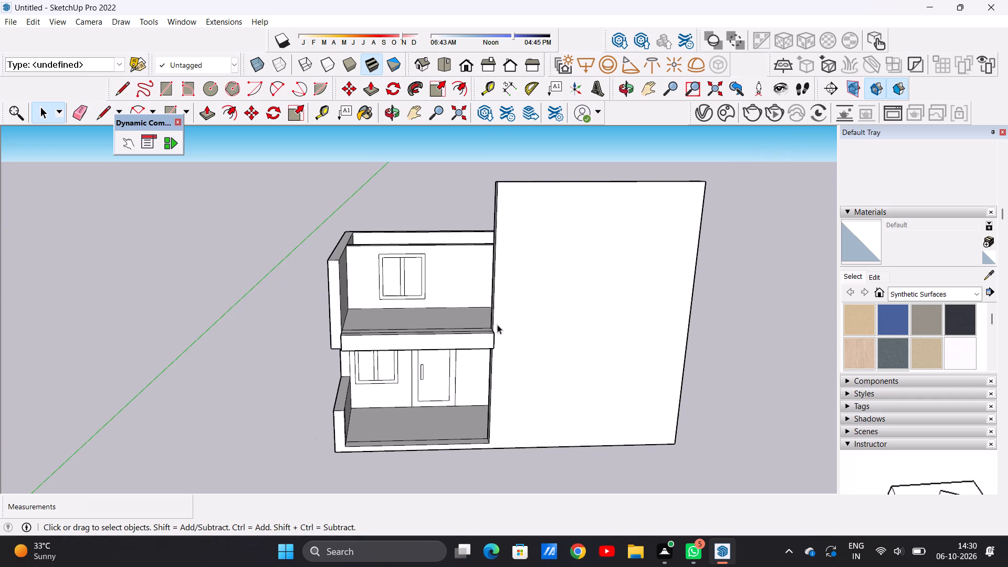
pyautogui.moveTo(488, 314); pyautogui.dragTo(481, 278, button='middle')
pyautogui.moveTo(491, 294); pyautogui.dragTo(484, 310, button='middle')
pyautogui.scroll(12, 459, 321)
pyautogui.moveTo(458, 323); pyautogui.dragTo(468, 428, button='middle')
pyautogui.scroll(-3, 468, 428)
pyautogui.scroll(2, 468, 428)
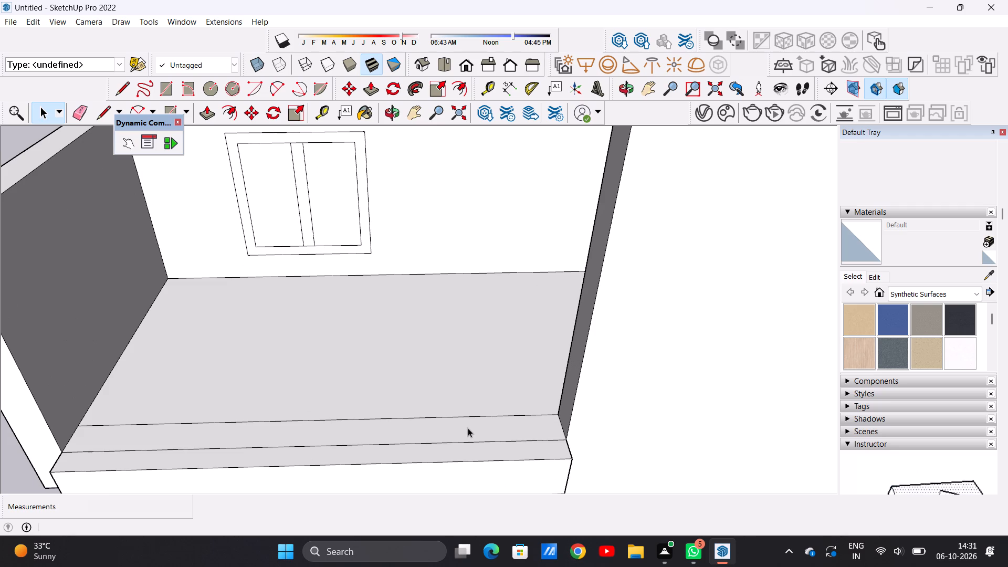
pyautogui.scroll(-4, 468, 428)
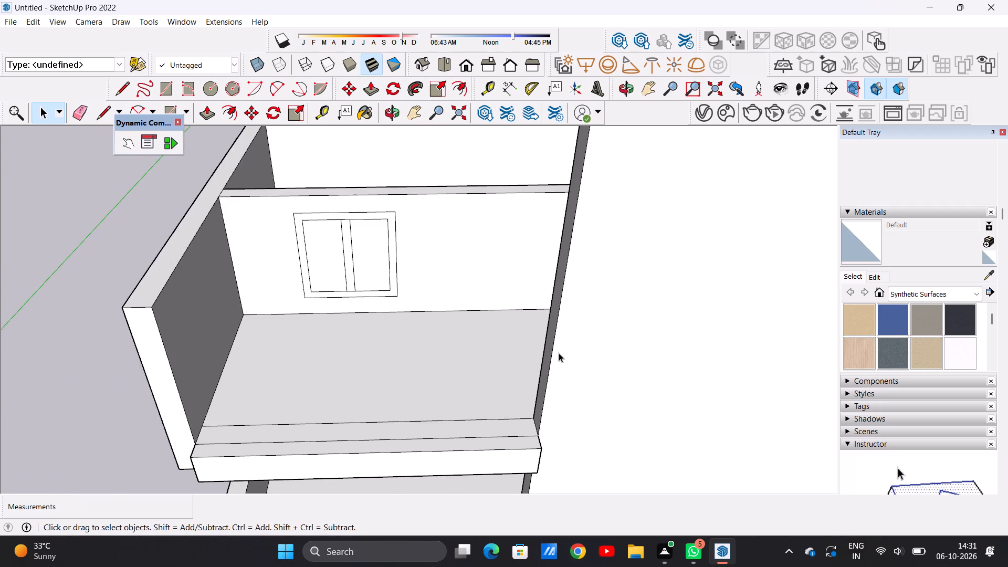
pyautogui.scroll(2, 557, 354)
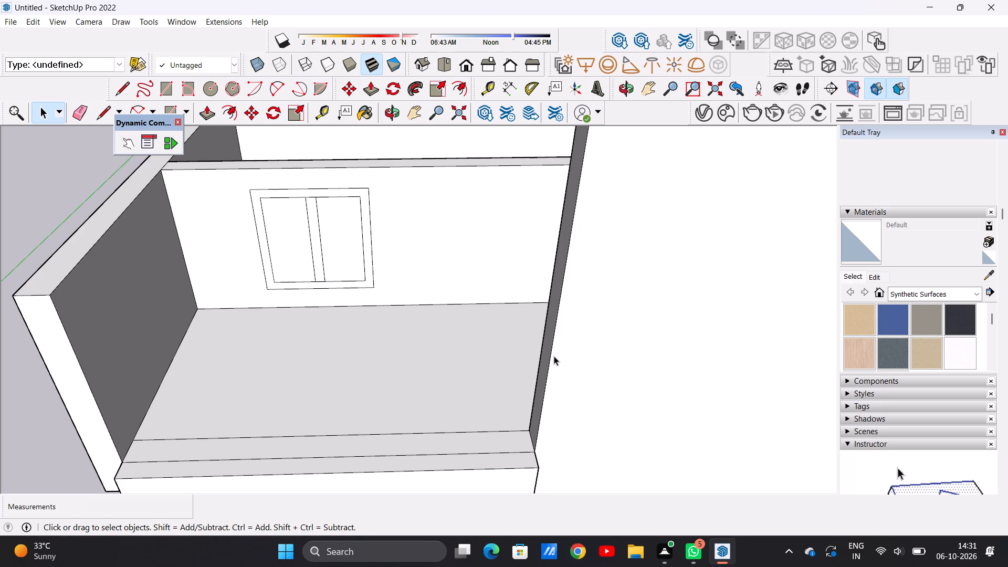
# Push/Pull the tall wall's inner end face above the balcony slab outward about 2' 9" across the balcony.
pyautogui.press('p')
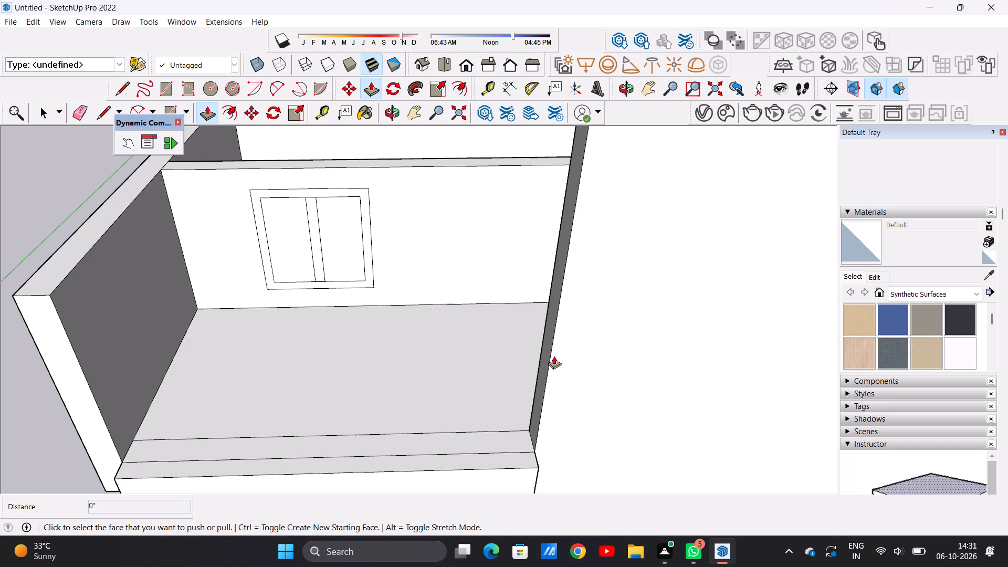
pyautogui.moveTo(541, 342); pyautogui.dragTo(596, 355, button='middle')
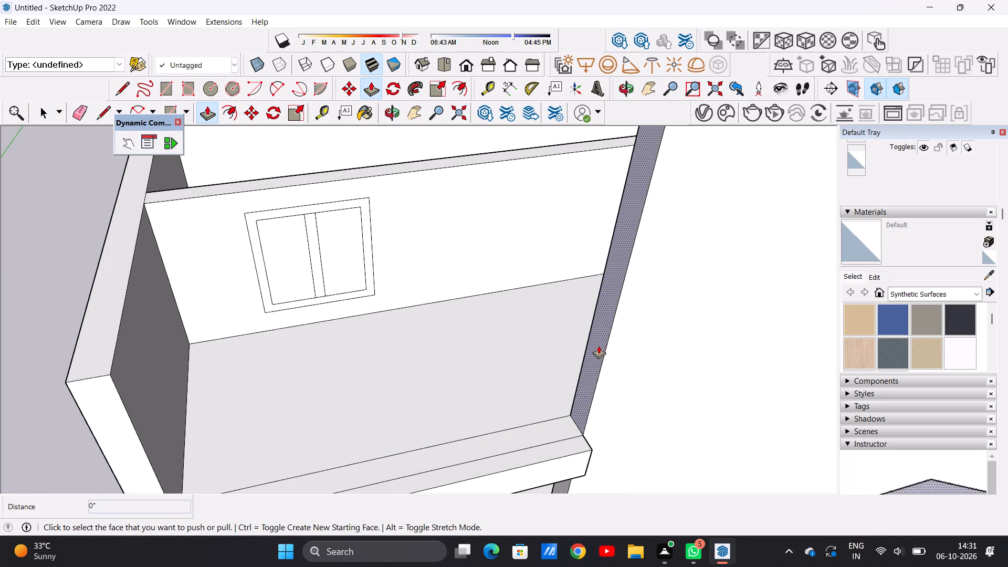
pyautogui.click(598, 345)
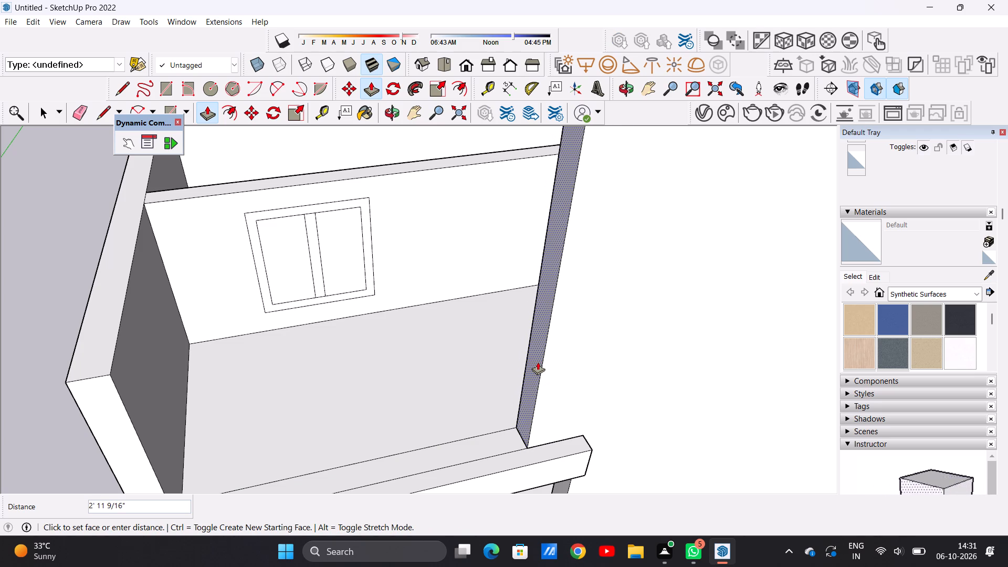
pyautogui.click(541, 356)
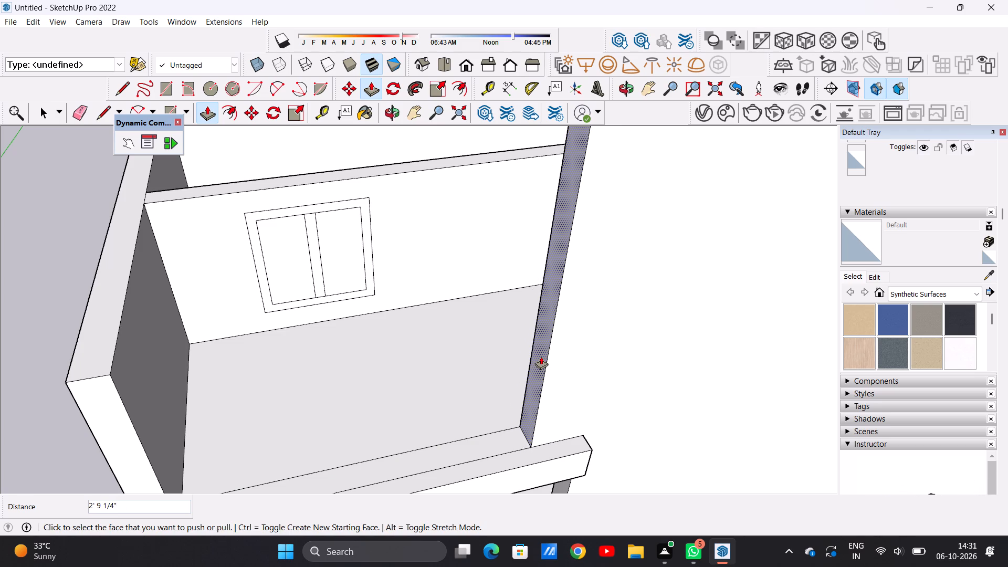
pyautogui.press('space')
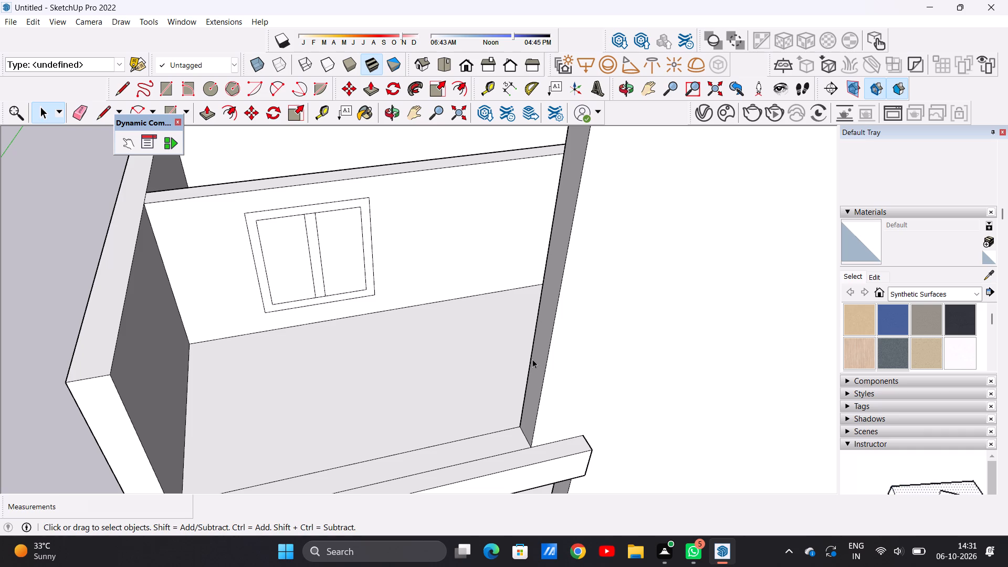
# Examine the widened tall wall and its junction with the balcony slab from above and from the front.
pyautogui.scroll(-12, 532, 359)
pyautogui.scroll(-9, 532, 359)
pyautogui.scroll(1, 532, 359)
pyautogui.scroll(-6, 532, 359)
pyautogui.moveTo(555, 400); pyautogui.dragTo(532, 369, button='middle')
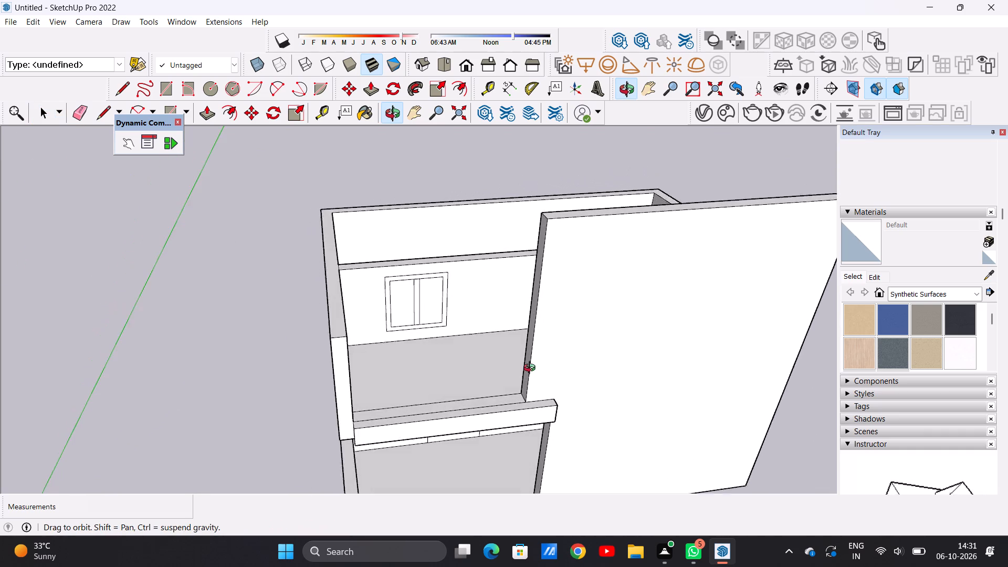
pyautogui.moveTo(532, 369); pyautogui.dragTo(522, 384, button='middle')
pyautogui.scroll(-4, 522, 384)
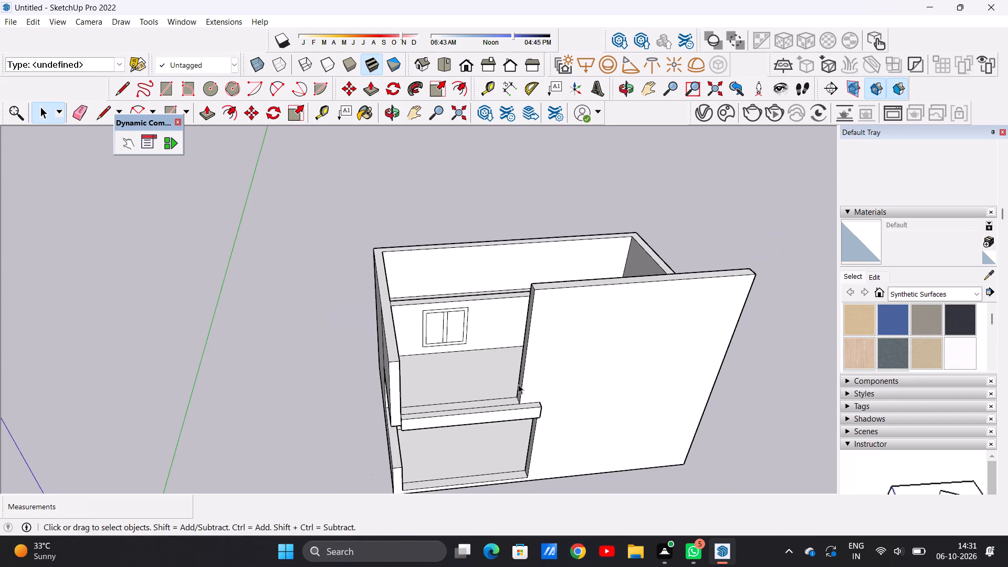
pyautogui.moveTo(515, 384); pyautogui.dragTo(549, 370, button='middle')
pyautogui.scroll(5, 543, 350)
pyautogui.moveTo(518, 357); pyautogui.dragTo(523, 337, button='middle')
pyautogui.scroll(4, 527, 316)
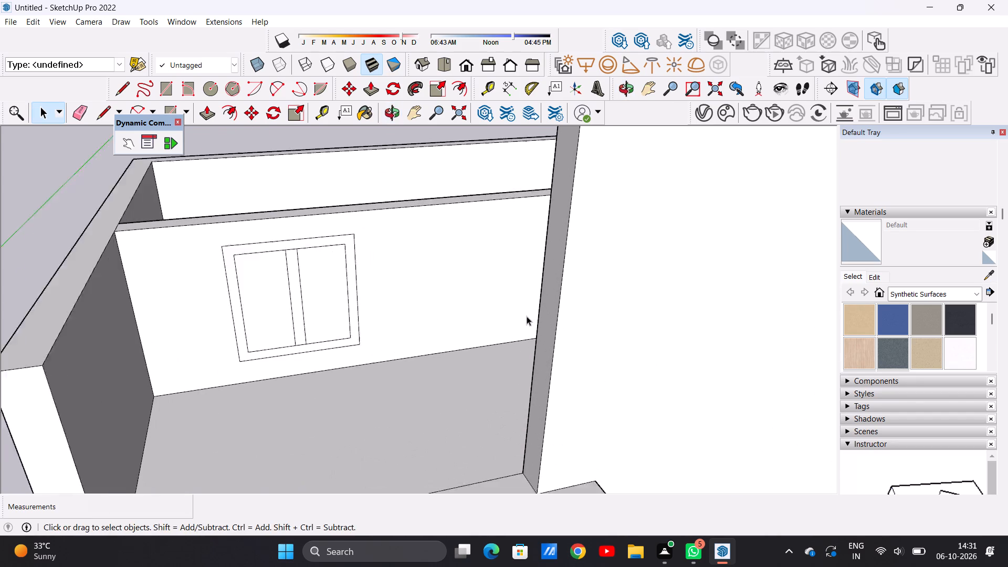
pyautogui.scroll(2, 527, 316)
pyautogui.scroll(-5, 560, 355)
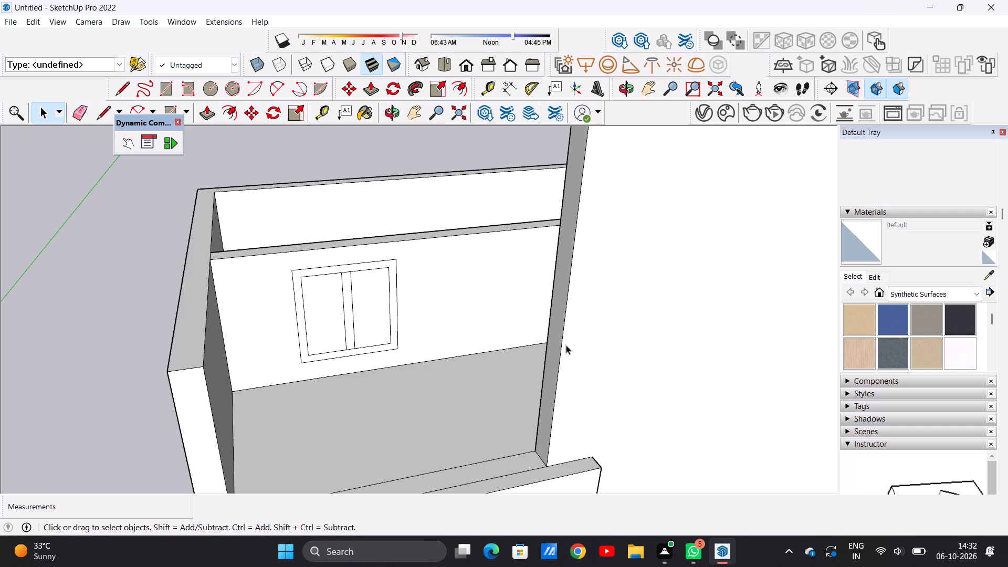
pyautogui.scroll(-10, 560, 351)
pyautogui.moveTo(579, 367); pyautogui.dragTo(549, 347, button='middle')
pyautogui.scroll(-2, 545, 346)
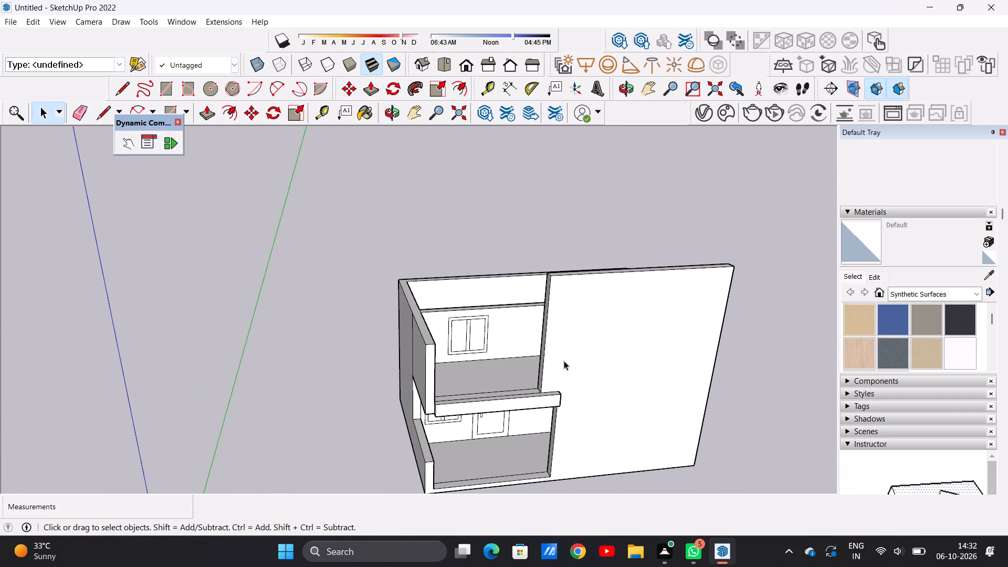
pyautogui.moveTo(559, 350); pyautogui.dragTo(514, 298, button='middle')
pyautogui.scroll(4, 576, 305)
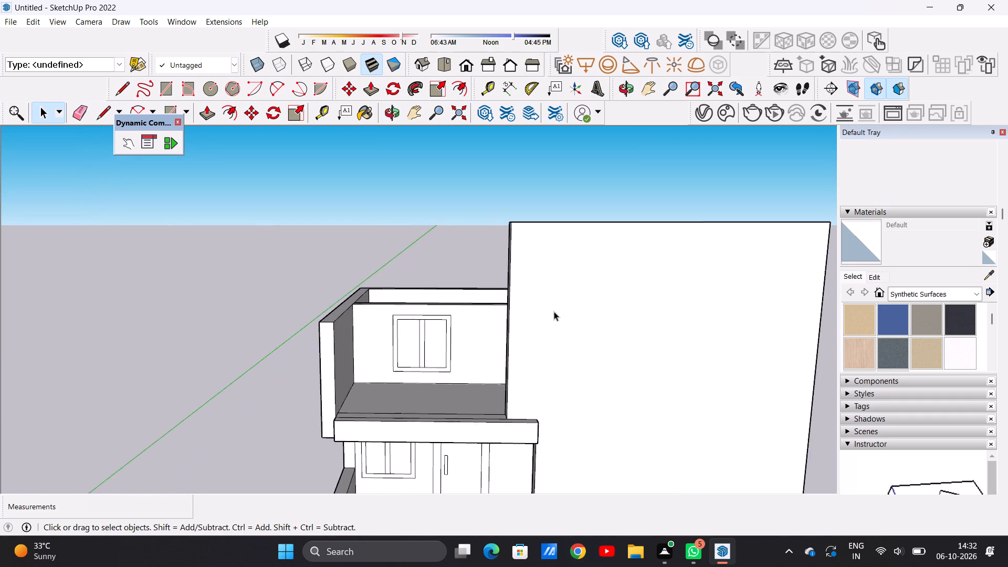
pyautogui.scroll(1, 554, 311)
pyautogui.scroll(-10, 554, 311)
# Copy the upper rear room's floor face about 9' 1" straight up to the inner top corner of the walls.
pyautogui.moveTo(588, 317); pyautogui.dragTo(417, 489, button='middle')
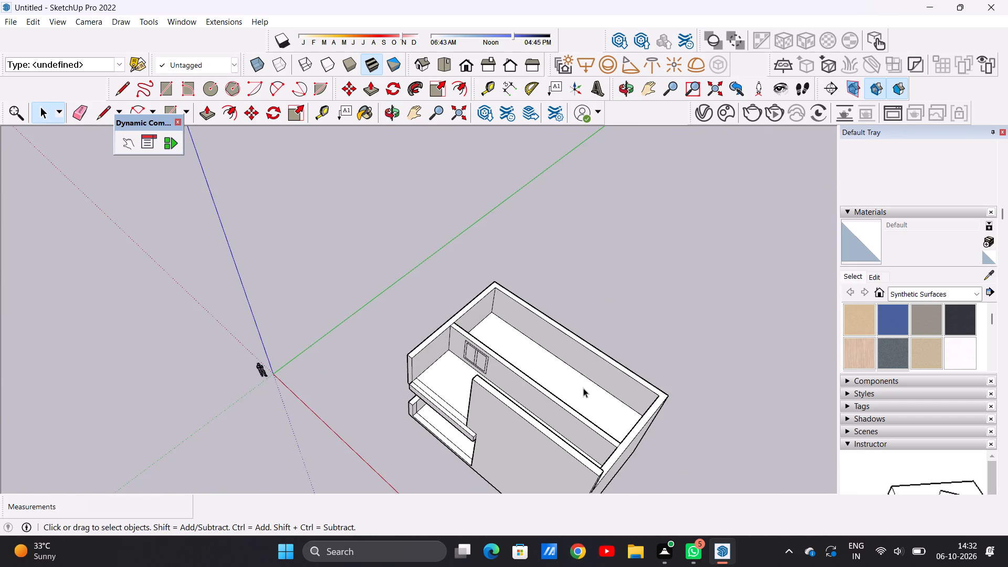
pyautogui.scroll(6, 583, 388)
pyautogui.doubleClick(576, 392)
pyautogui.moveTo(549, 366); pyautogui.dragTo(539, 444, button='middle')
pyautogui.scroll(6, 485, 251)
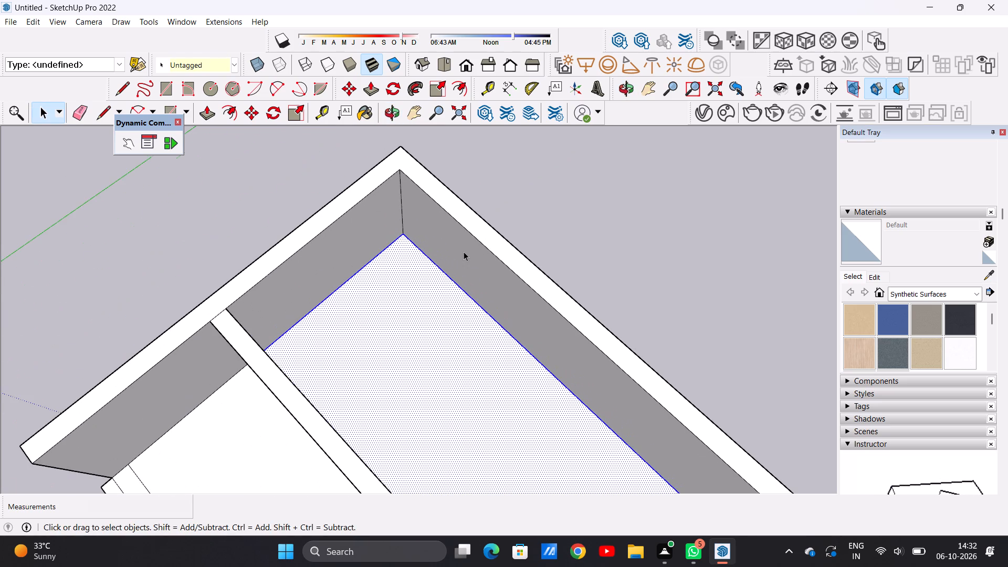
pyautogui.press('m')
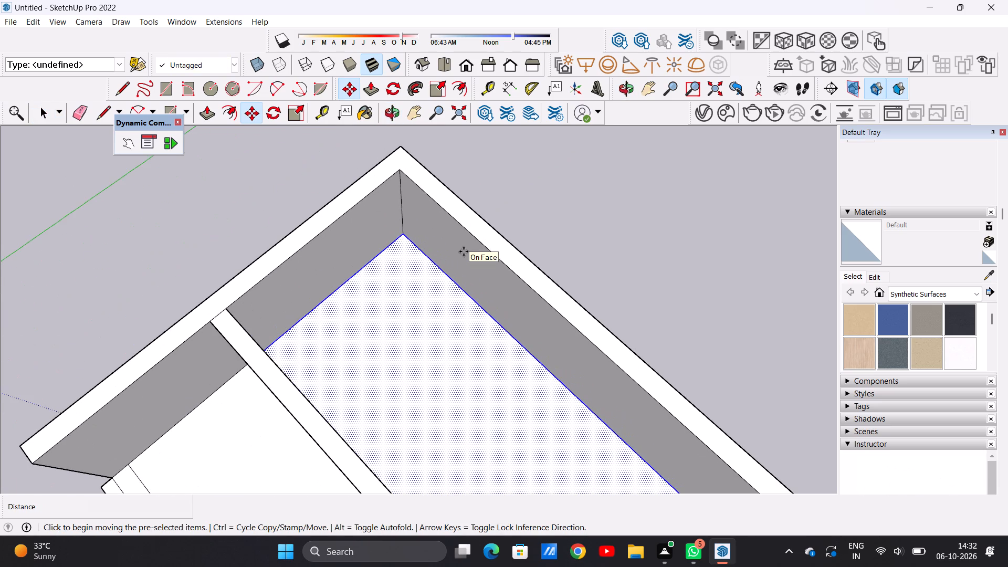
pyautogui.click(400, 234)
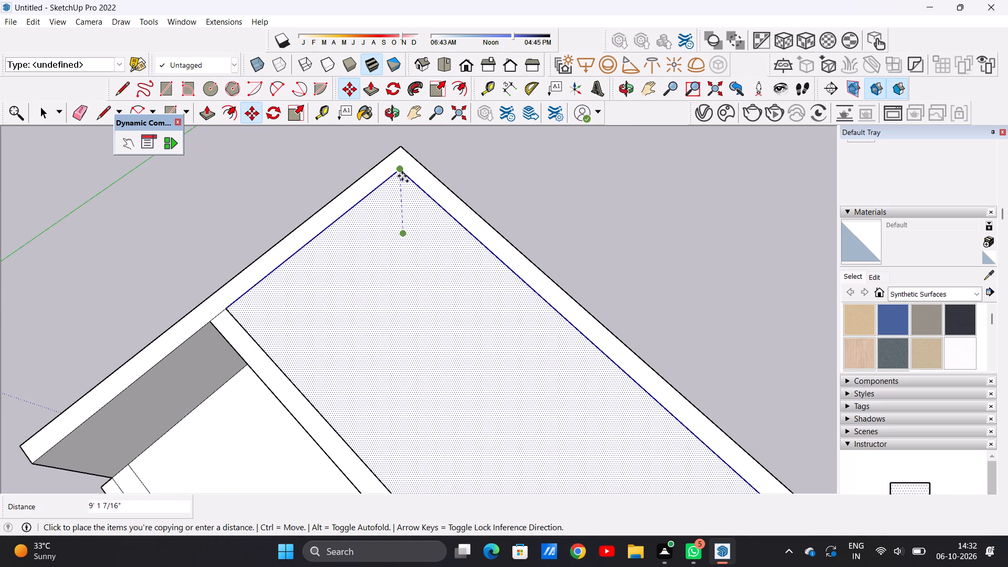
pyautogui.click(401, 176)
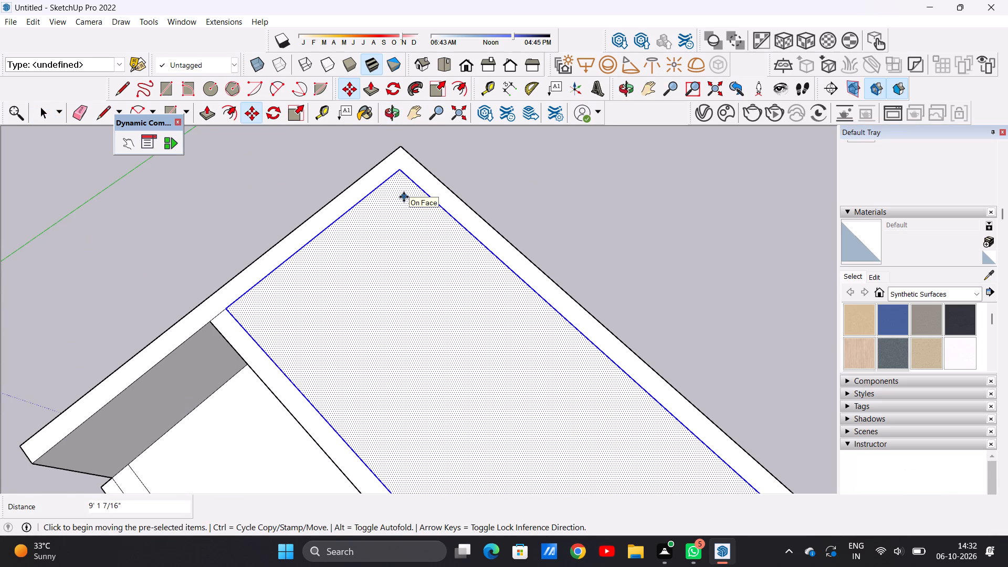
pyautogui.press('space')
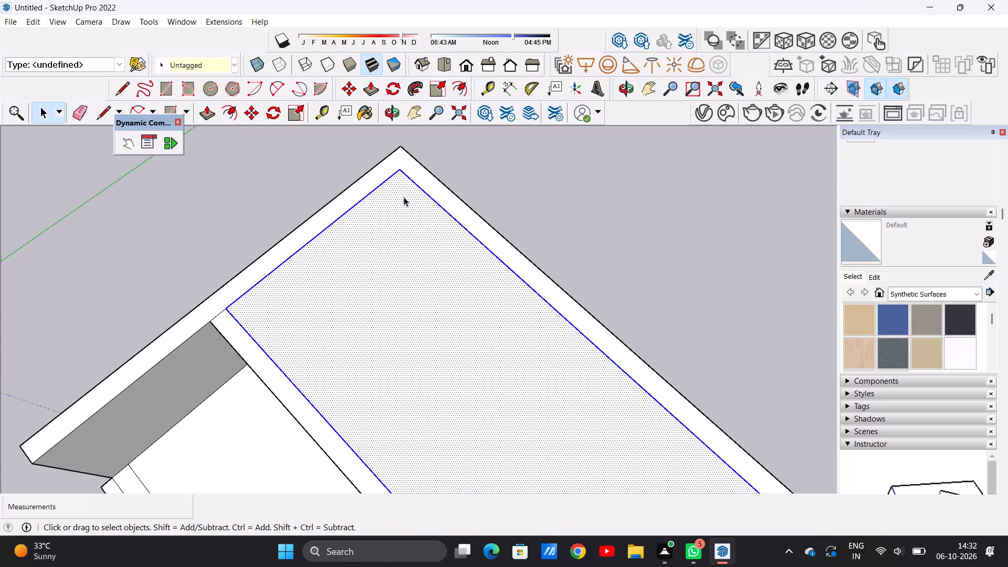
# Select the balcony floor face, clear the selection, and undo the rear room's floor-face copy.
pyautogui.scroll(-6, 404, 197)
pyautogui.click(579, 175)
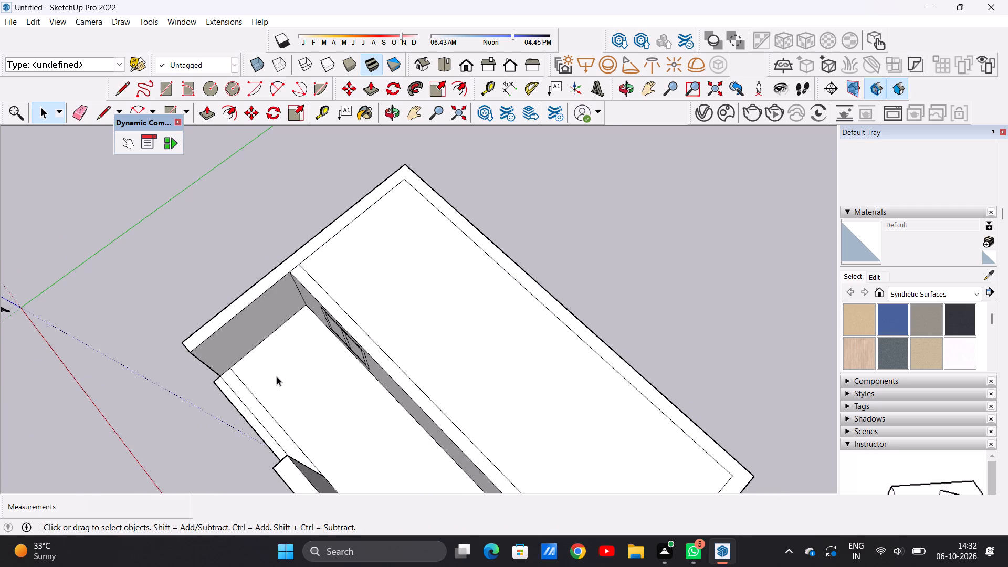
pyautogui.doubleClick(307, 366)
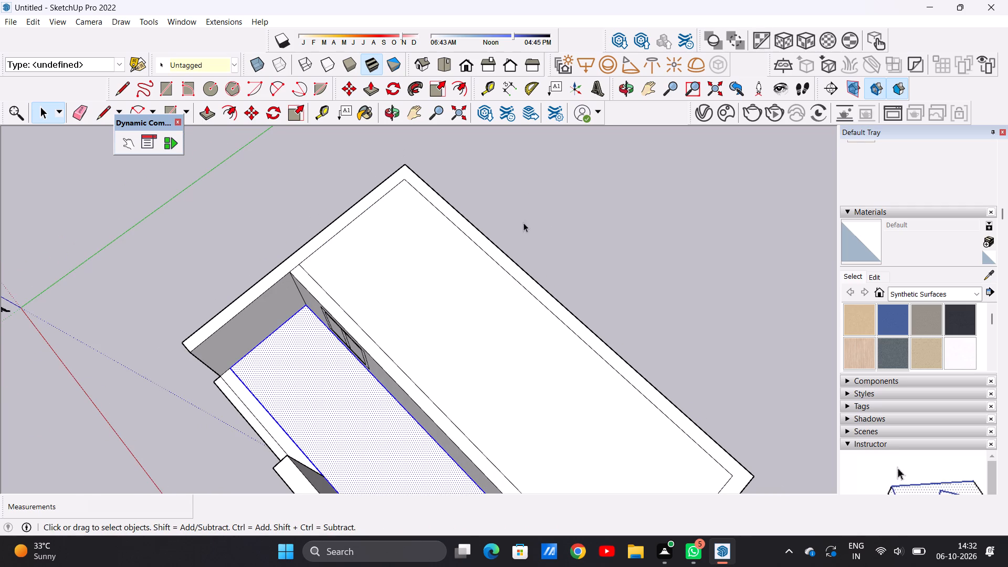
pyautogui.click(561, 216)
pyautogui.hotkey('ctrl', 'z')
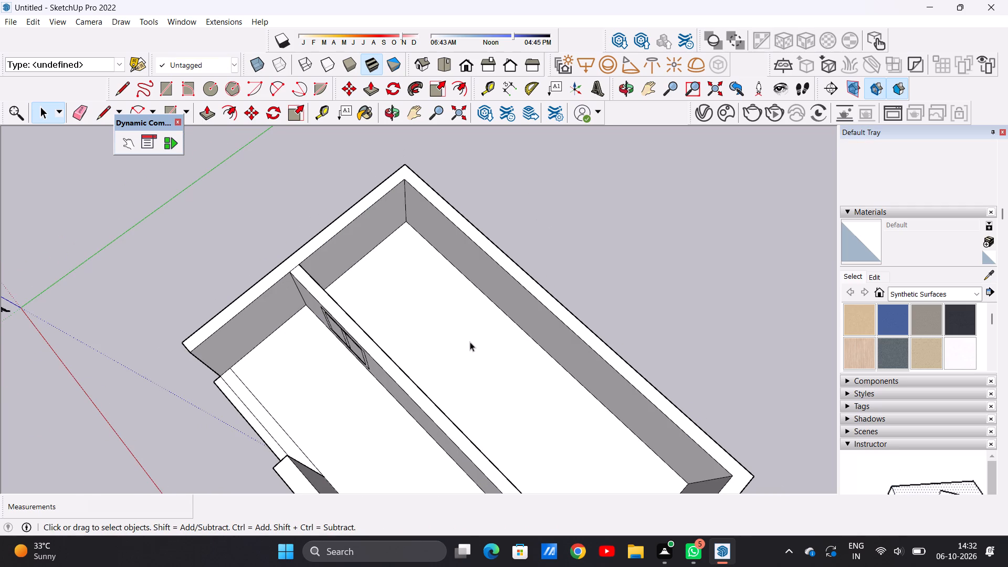
# Copy the upper rear room's floor face about 9' 1" straight up to the walls' top inner corner to close the roof.
pyautogui.doubleClick(470, 342)
pyautogui.press('m')
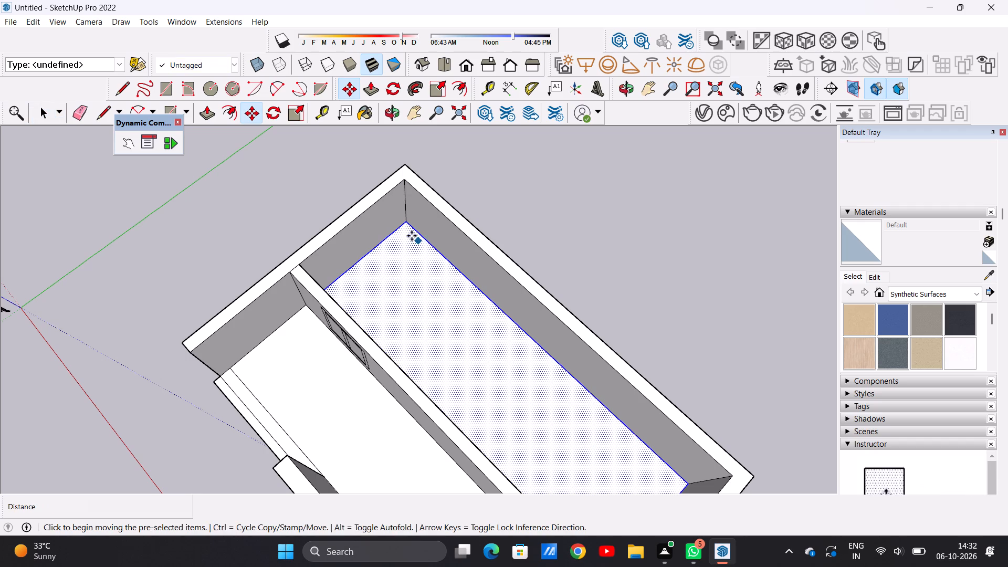
pyautogui.click(407, 227)
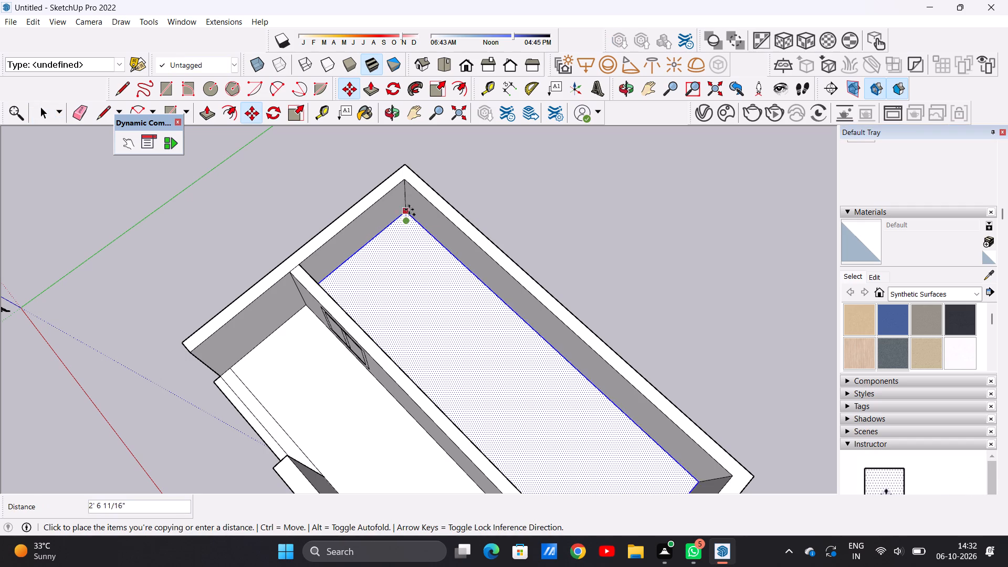
pyautogui.click(406, 183)
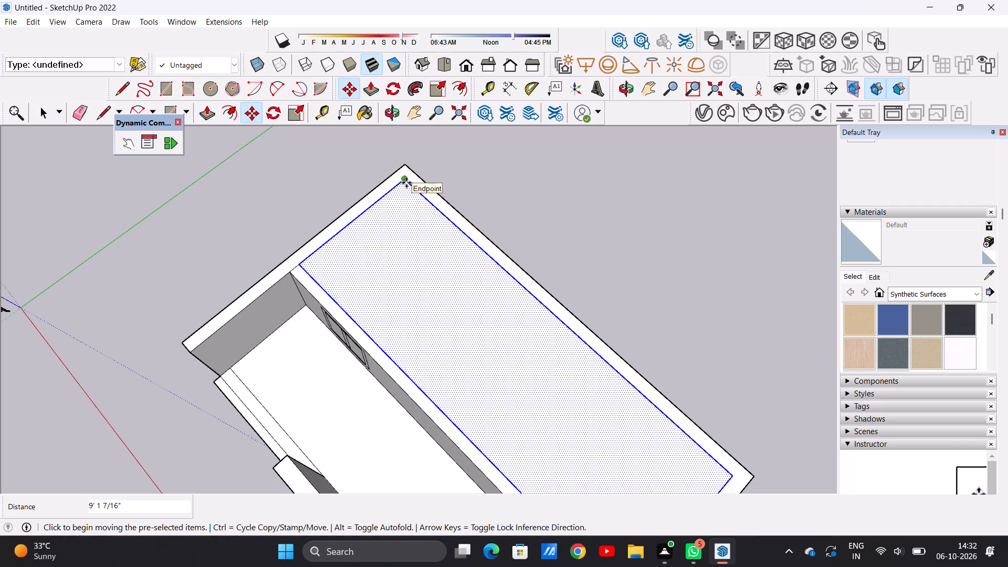
pyautogui.scroll(-8, 409, 184)
pyautogui.scroll(3, 421, 178)
pyautogui.press('space')
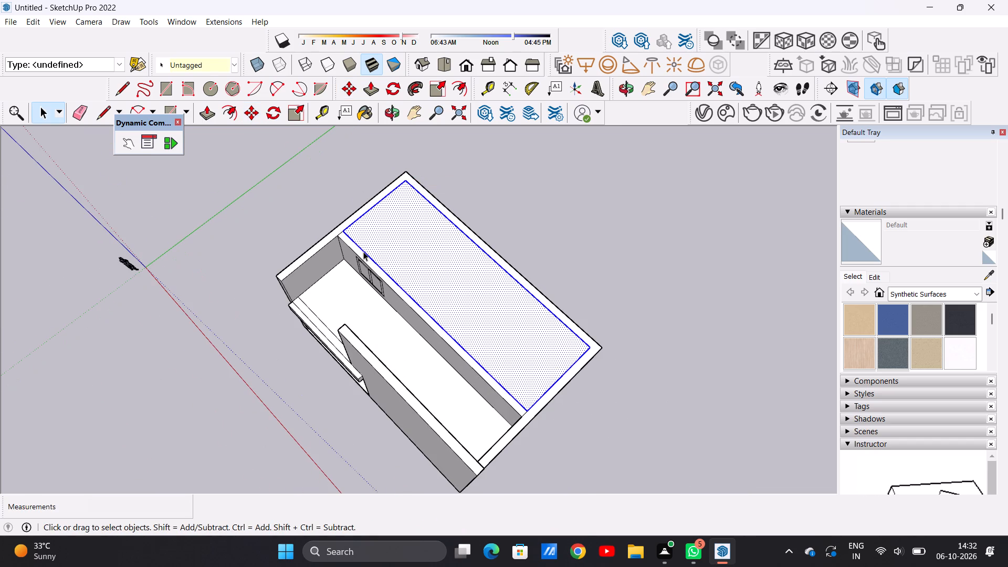
# Copy the balcony floor face about 9' 1" straight up to the walls' top inner corner to roof the balcony.
pyautogui.scroll(5, 363, 252)
pyautogui.doubleClick(335, 314)
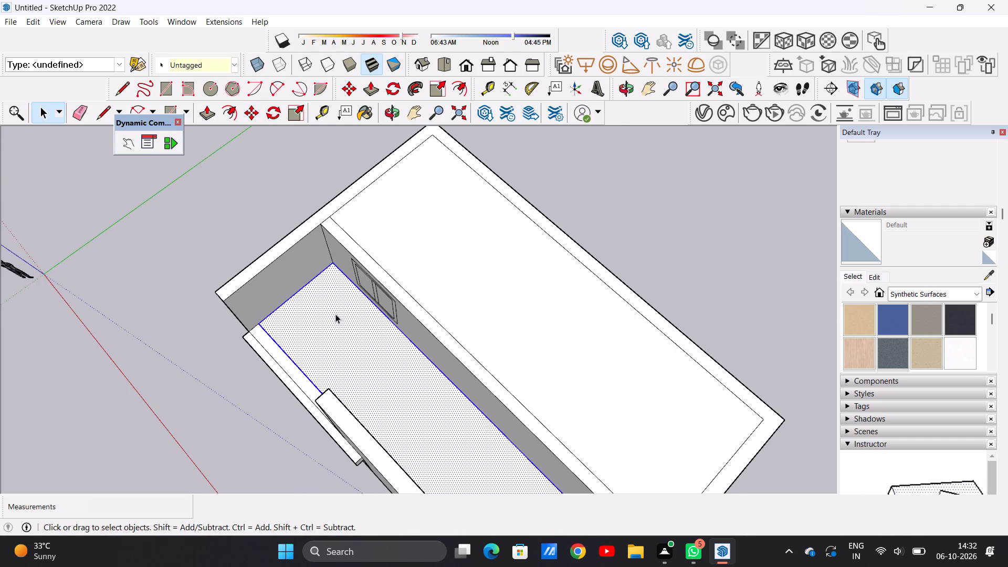
pyautogui.press('m')
pyautogui.scroll(4, 342, 261)
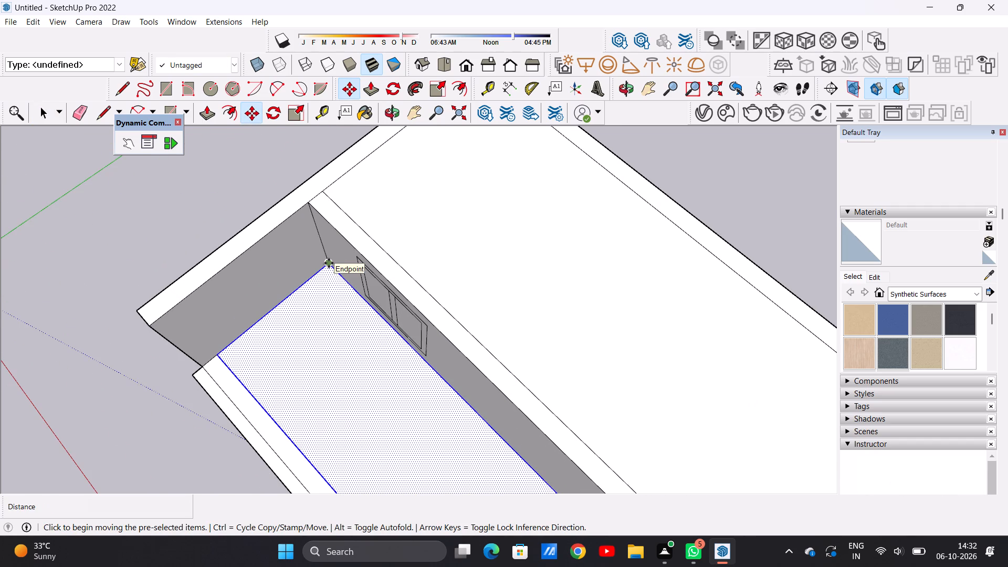
pyautogui.click(329, 263)
pyautogui.click(312, 205)
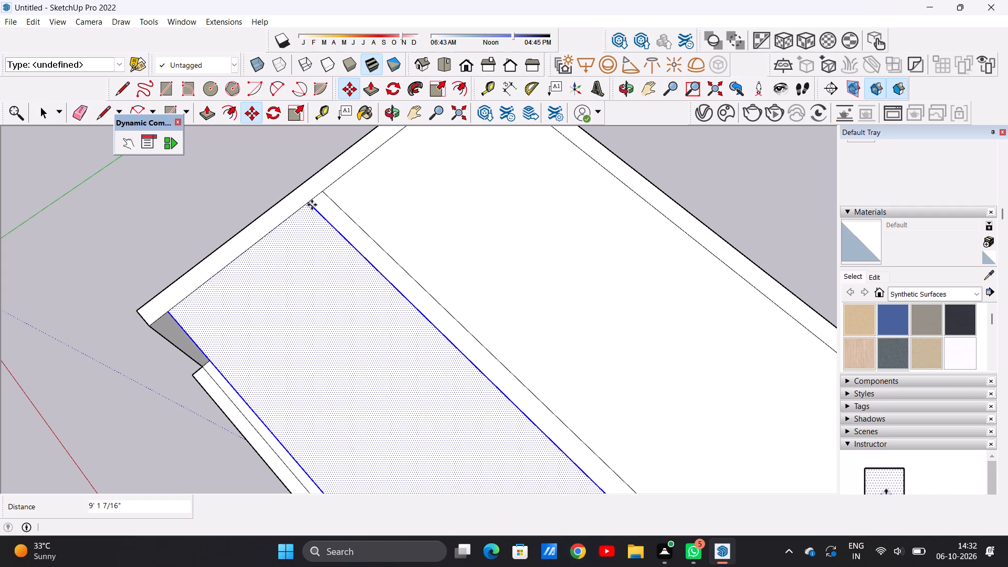
pyautogui.press('space')
pyautogui.click(677, 151)
# Push/Pull the roof face above the balcony upward by 2'.
pyautogui.scroll(-5, 461, 236)
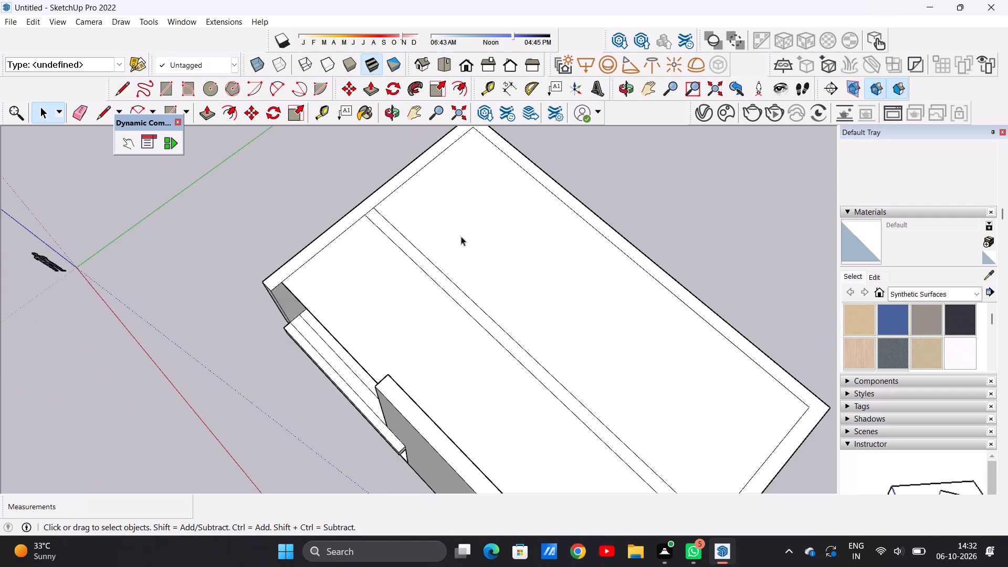
pyautogui.scroll(-4, 461, 236)
pyautogui.moveTo(517, 344); pyautogui.dragTo(420, 289, button='middle')
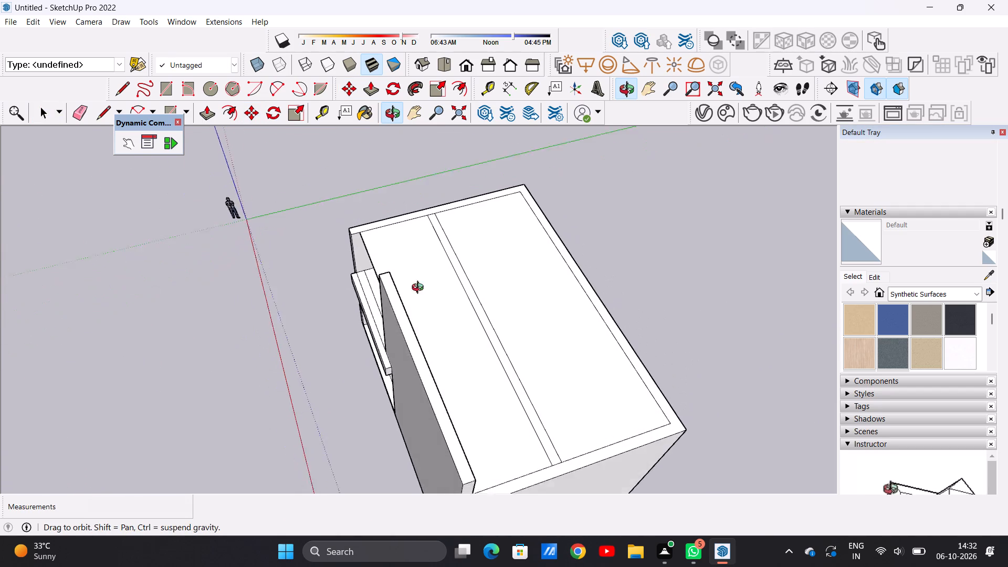
pyautogui.moveTo(420, 289); pyautogui.dragTo(438, 302, button='middle')
pyautogui.scroll(6, 441, 299)
pyautogui.scroll(-2, 442, 273)
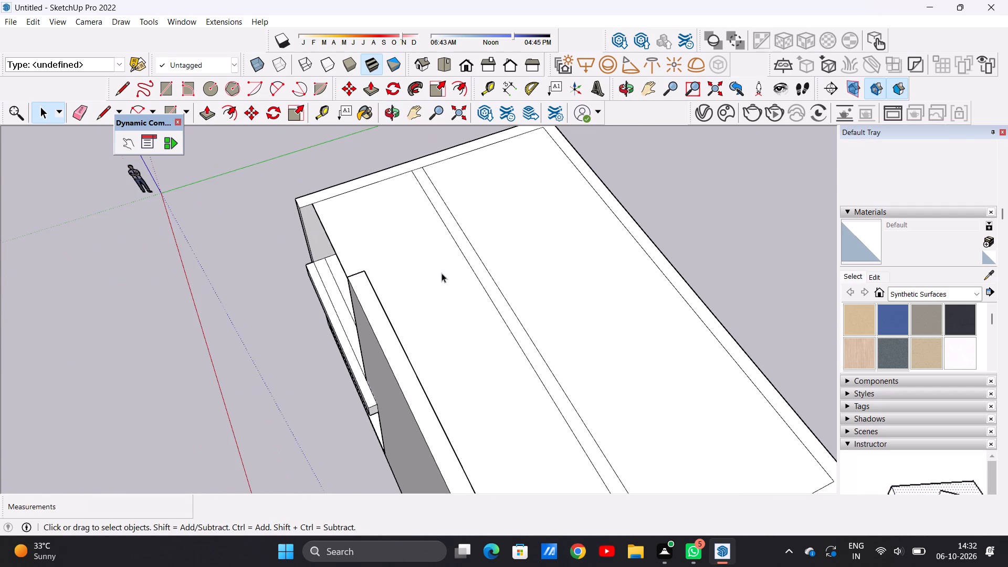
pyautogui.moveTo(468, 328); pyautogui.dragTo(384, 287, button='middle')
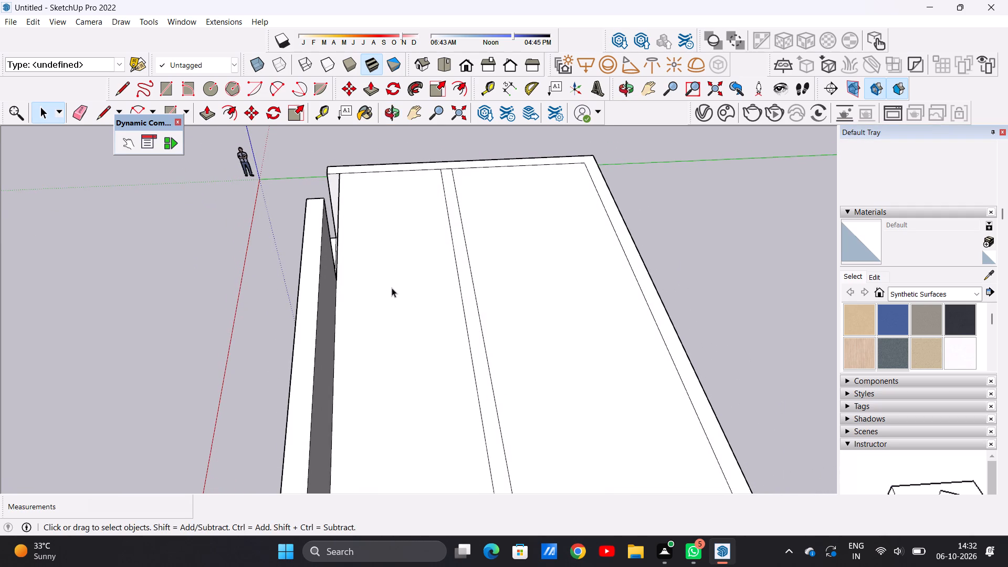
pyautogui.scroll(-3, 392, 288)
pyautogui.scroll(2, 392, 308)
pyautogui.press('p')
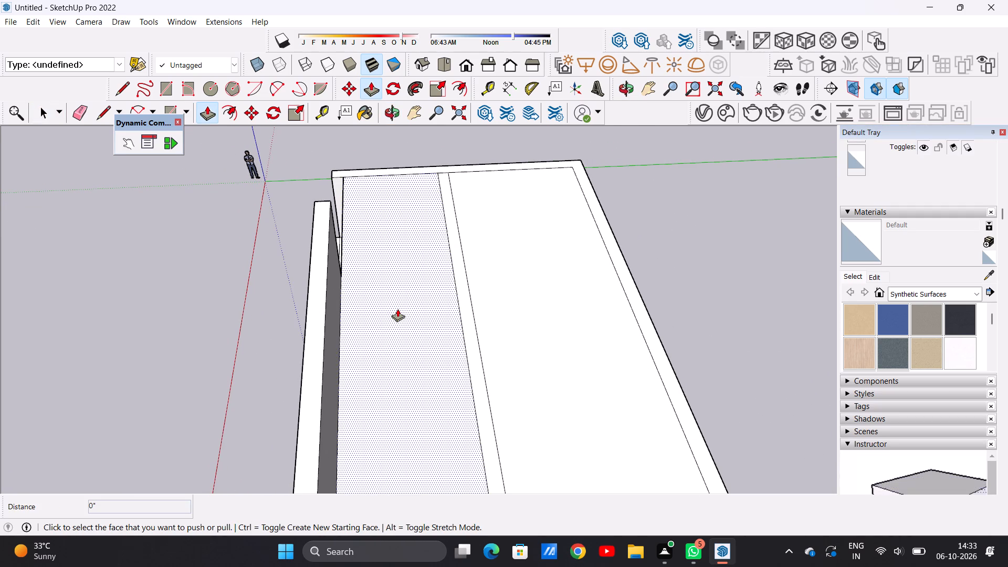
pyautogui.click(397, 309)
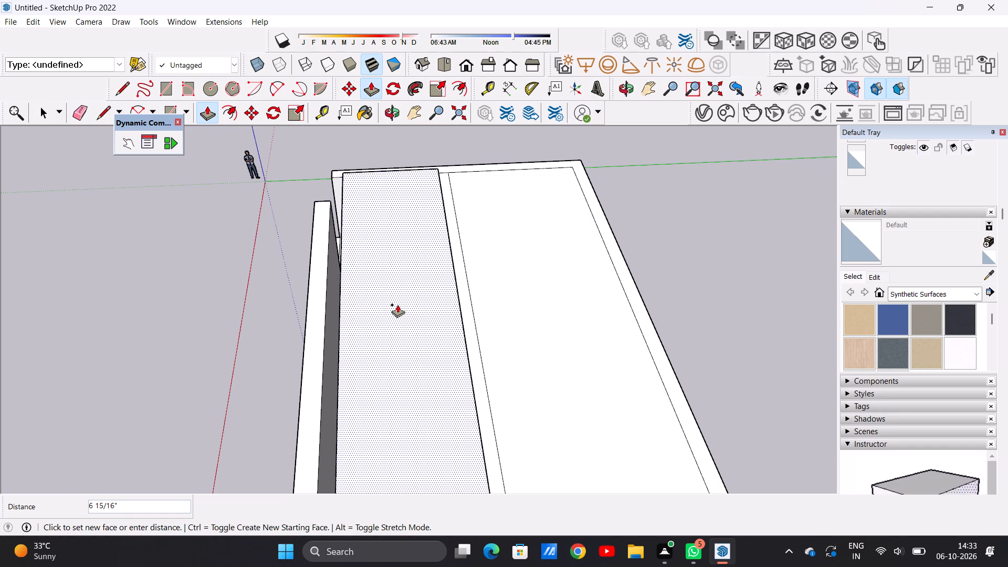
pyautogui.write("2'")
pyautogui.press('Return')
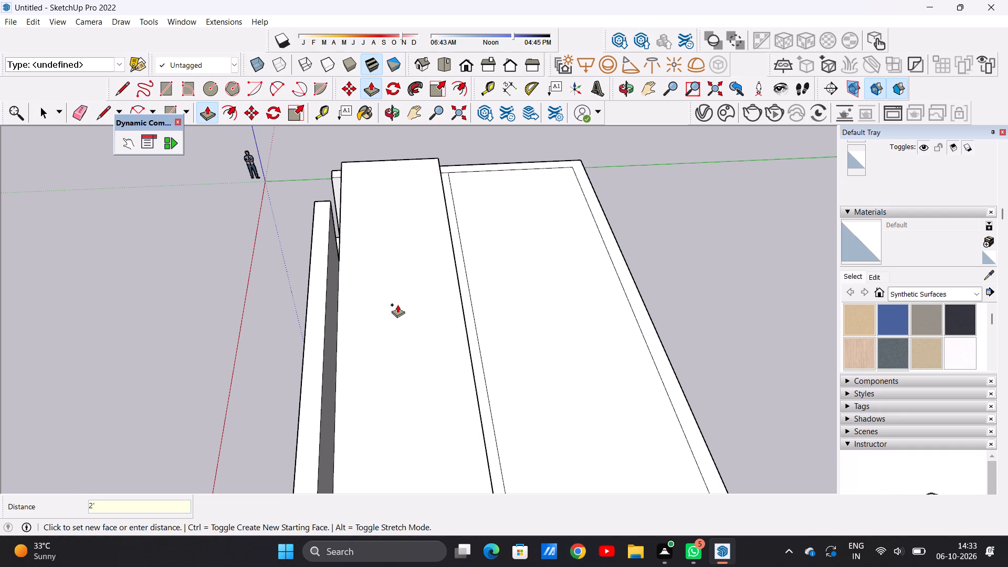
pyautogui.scroll(-9, 397, 304)
pyautogui.scroll(-3, 433, 330)
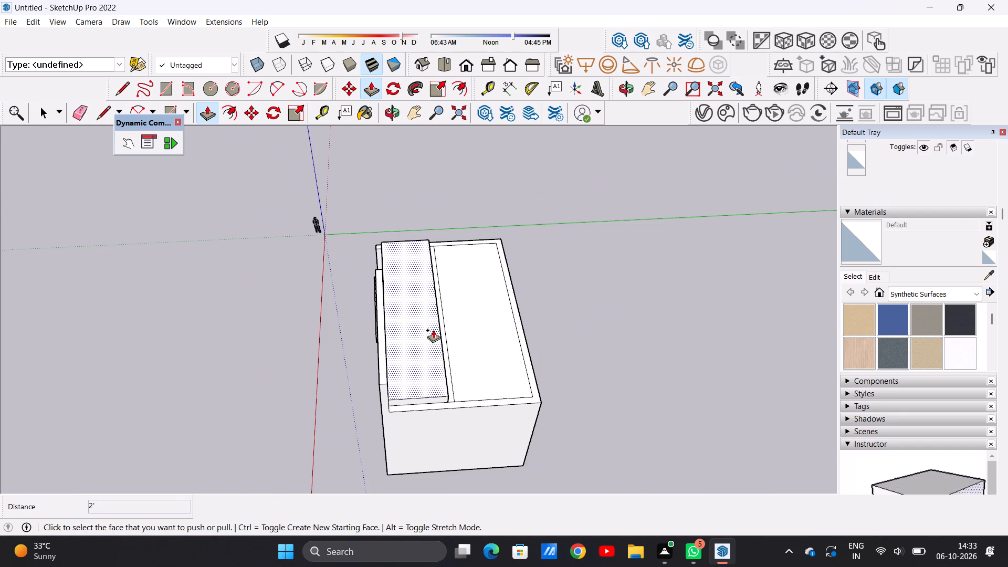
pyautogui.press('space')
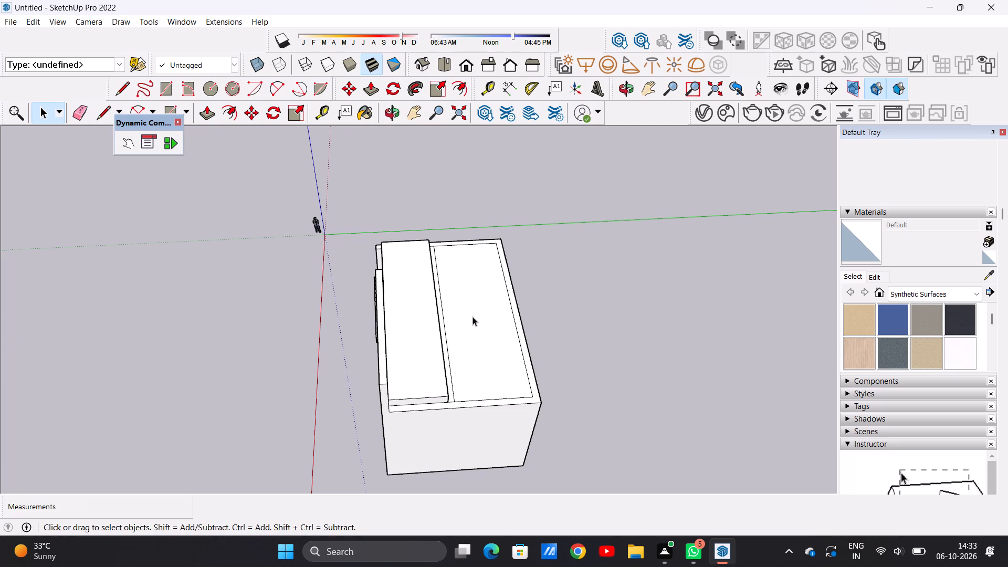
# Extend the raised roof slab's rear side about 15' 11" across the rear room to the outer wall's inner edge.
pyautogui.scroll(-6, 473, 318)
pyautogui.moveTo(530, 361); pyautogui.dragTo(393, 319, button='middle')
pyautogui.scroll(14, 419, 332)
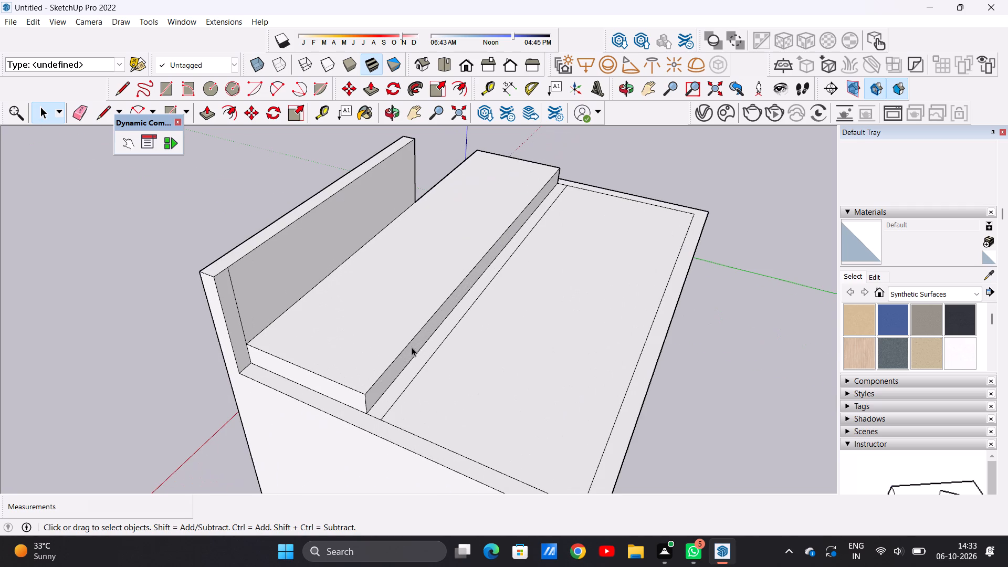
pyautogui.press('p')
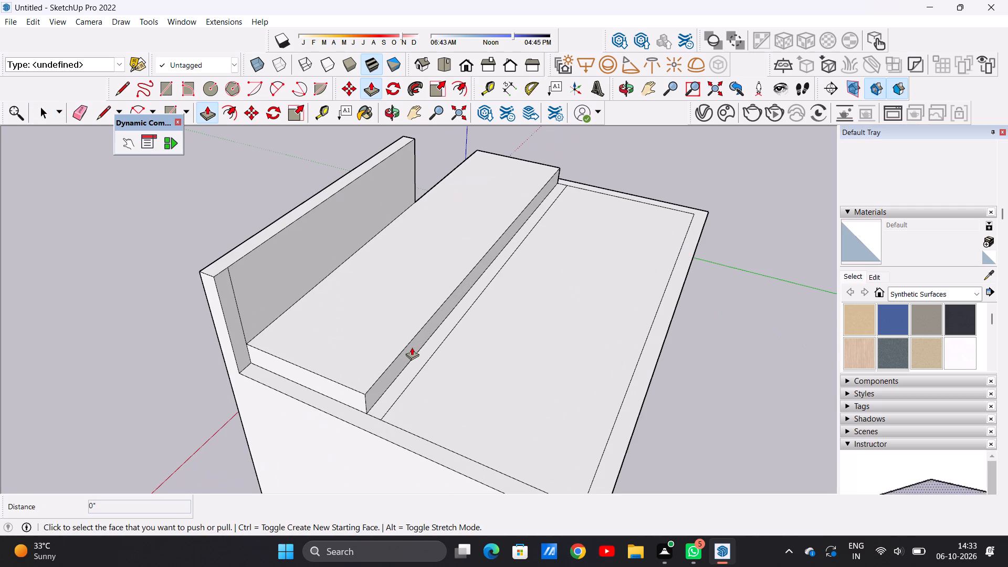
pyautogui.click(385, 379)
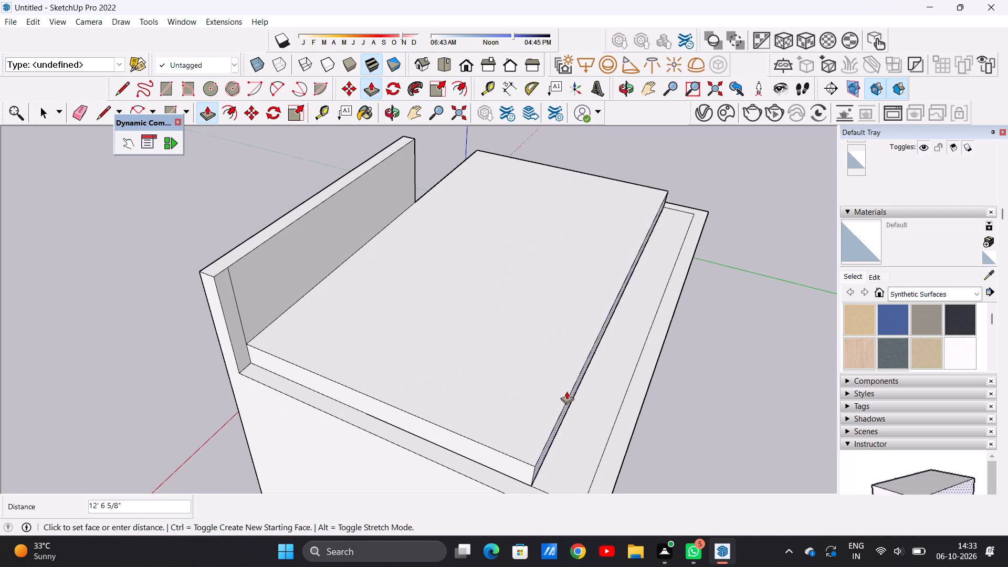
pyautogui.scroll(-6, 551, 351)
pyautogui.scroll(11, 567, 417)
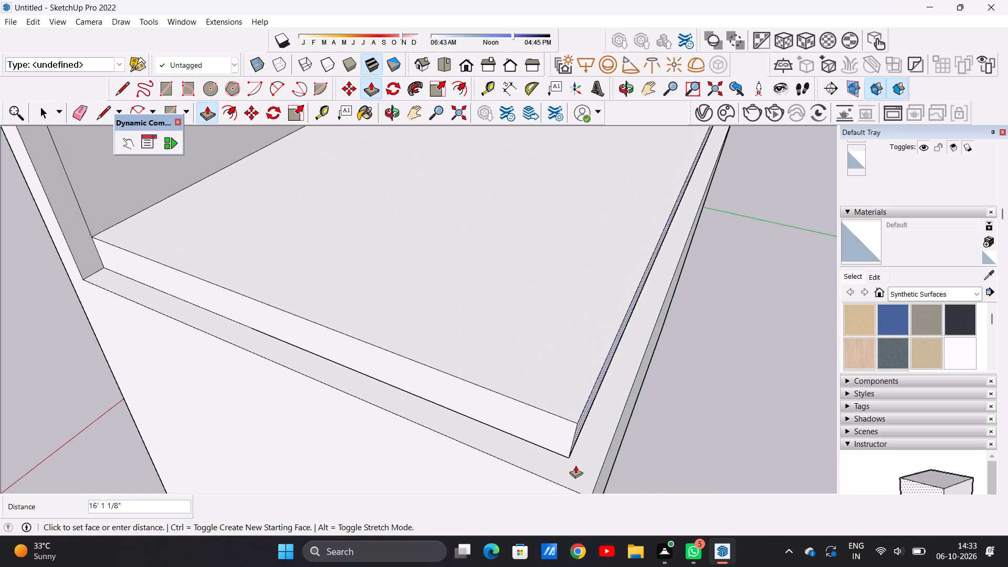
pyautogui.scroll(5, 557, 448)
pyautogui.moveTo(575, 466); pyautogui.dragTo(554, 434, button='middle')
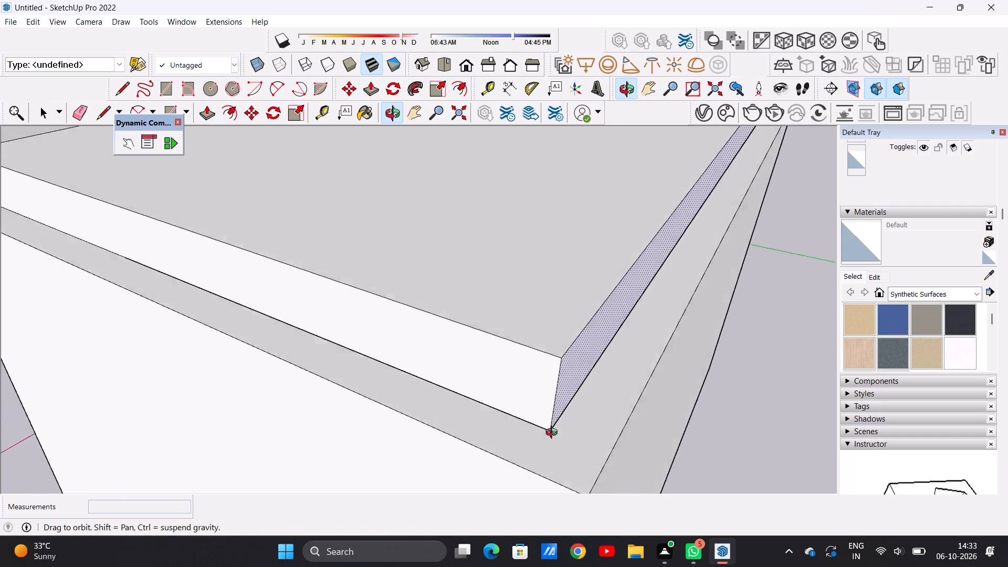
pyautogui.moveTo(554, 434); pyautogui.dragTo(549, 426, button='middle')
pyautogui.click(539, 411)
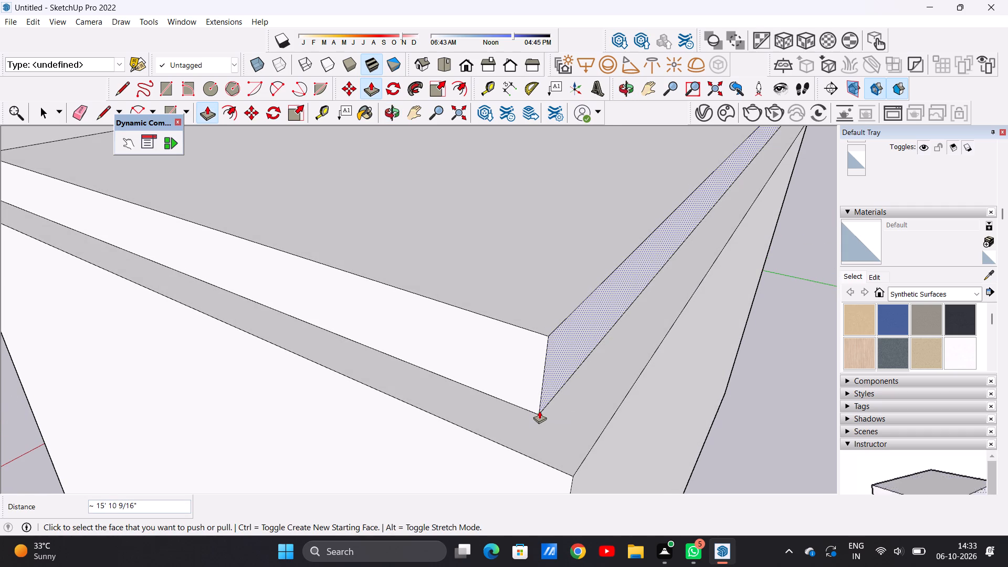
pyautogui.press('space')
# Extend the tall wall's end face below the balcony slab by 2' 9 1/4" to align with its upper part.
pyautogui.scroll(-17, 539, 411)
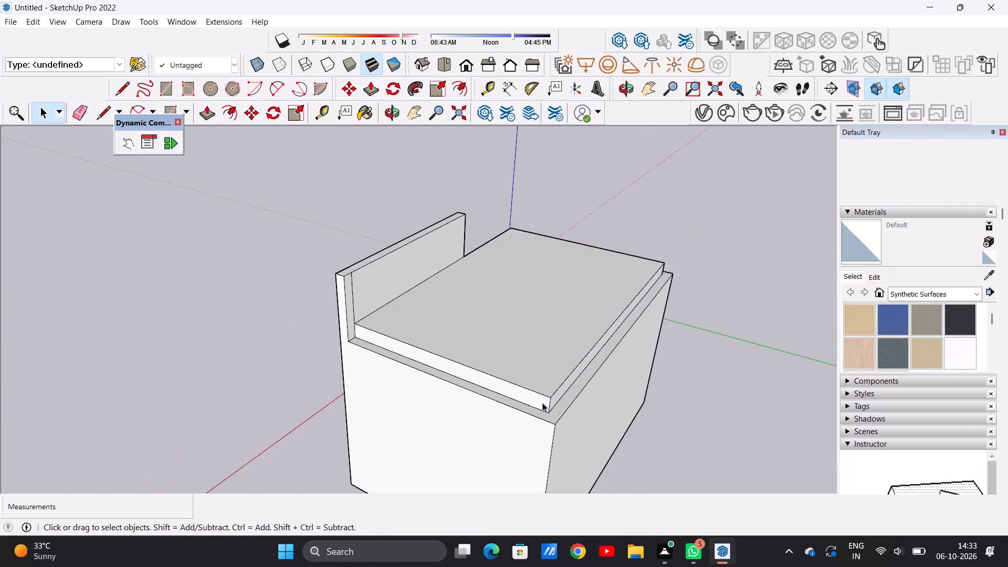
pyautogui.moveTo(426, 370); pyautogui.dragTo(576, 430, button='middle')
pyautogui.moveTo(461, 373); pyautogui.dragTo(771, 322, button='middle')
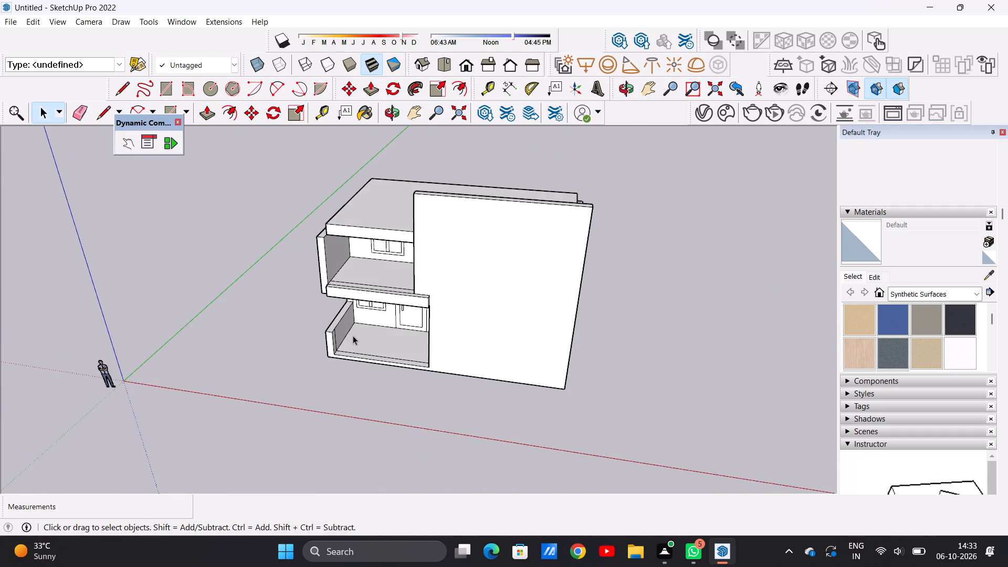
pyautogui.moveTo(353, 335); pyautogui.dragTo(400, 261, button='middle')
pyautogui.scroll(5, 426, 218)
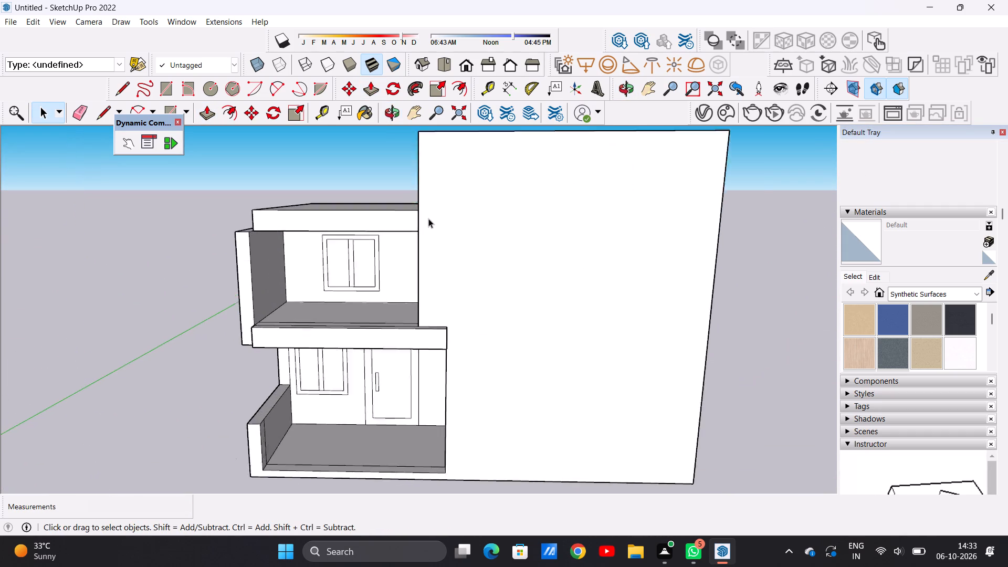
pyautogui.scroll(8, 428, 218)
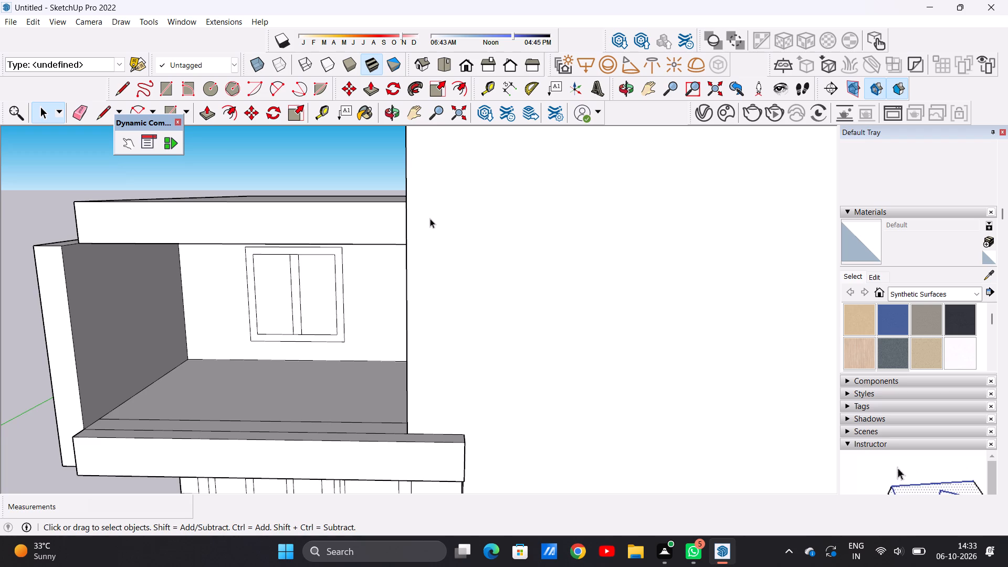
pyautogui.scroll(-9, 430, 218)
pyautogui.scroll(4, 444, 356)
pyautogui.moveTo(382, 393); pyautogui.dragTo(529, 411, button='middle')
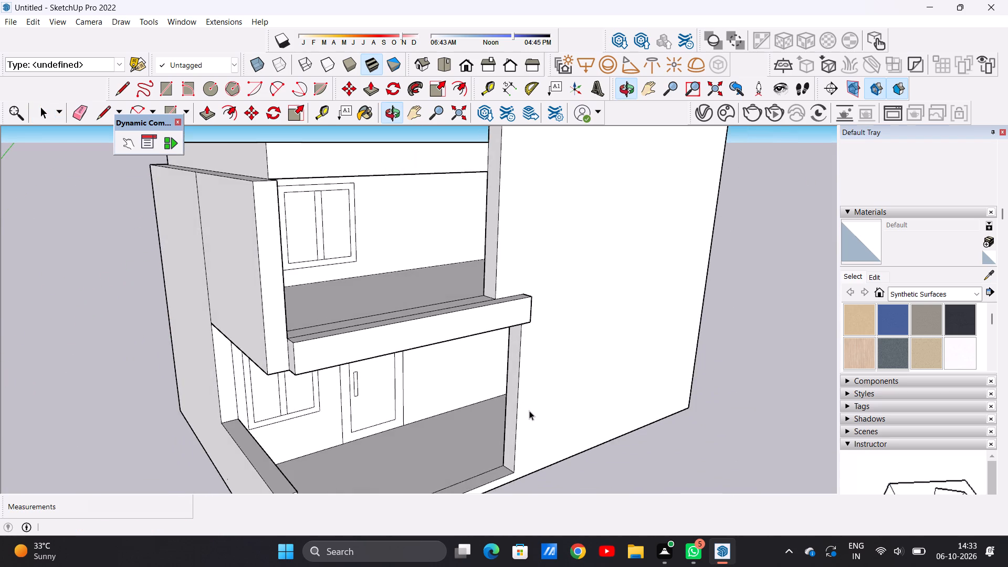
pyautogui.moveTo(529, 411); pyautogui.dragTo(528, 412, button='middle')
pyautogui.scroll(4, 532, 404)
pyautogui.press('p')
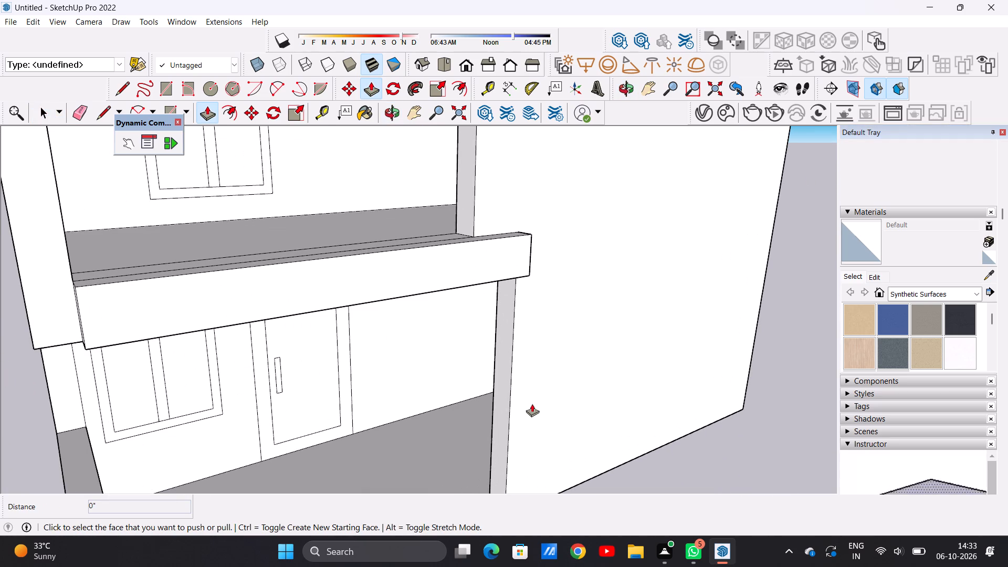
pyautogui.click(500, 378)
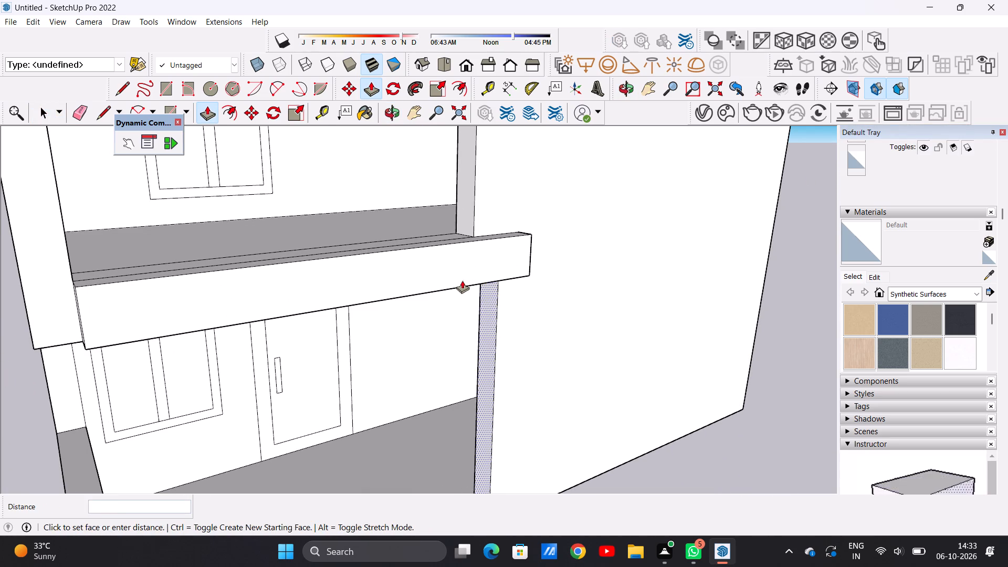
pyautogui.click(475, 234)
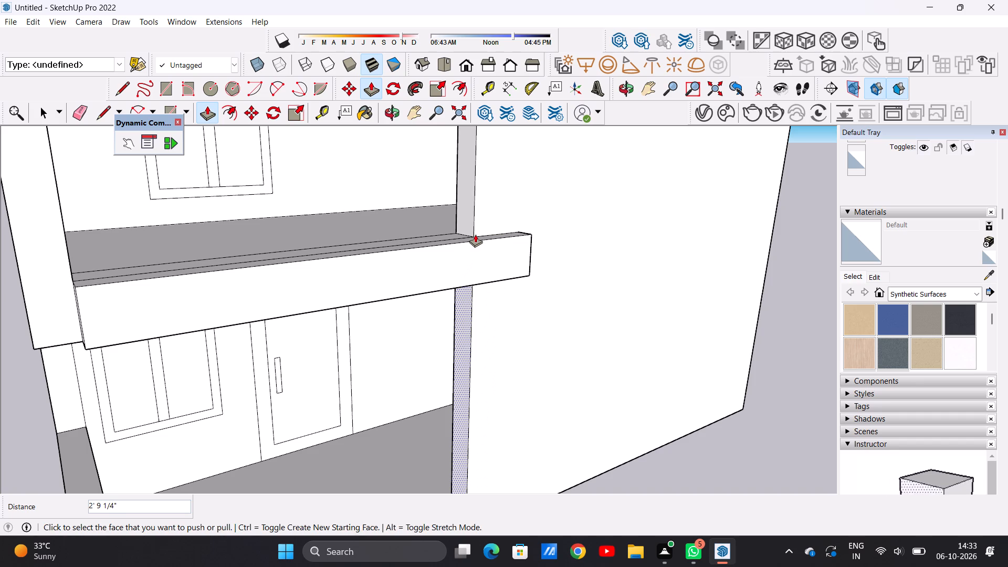
pyautogui.press('space')
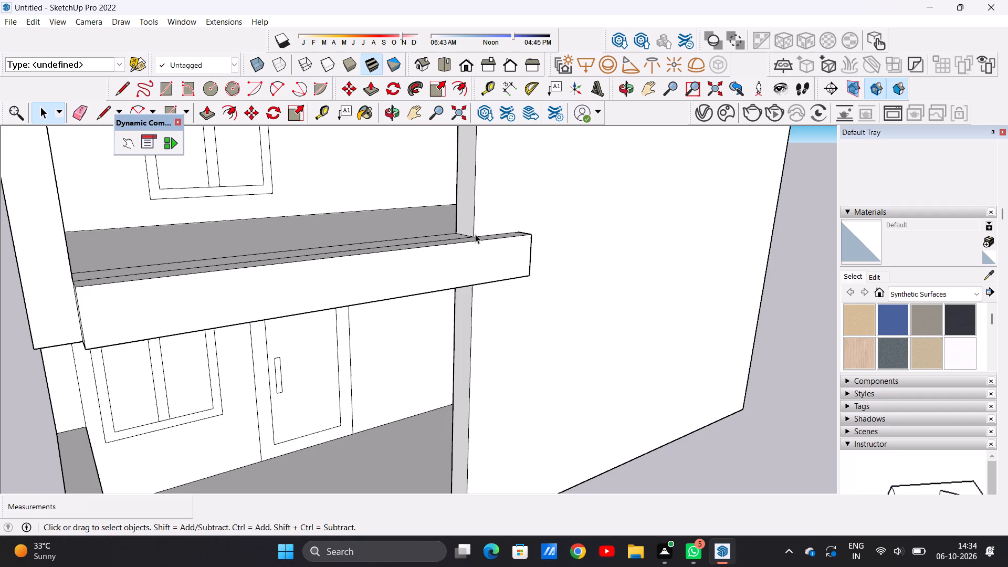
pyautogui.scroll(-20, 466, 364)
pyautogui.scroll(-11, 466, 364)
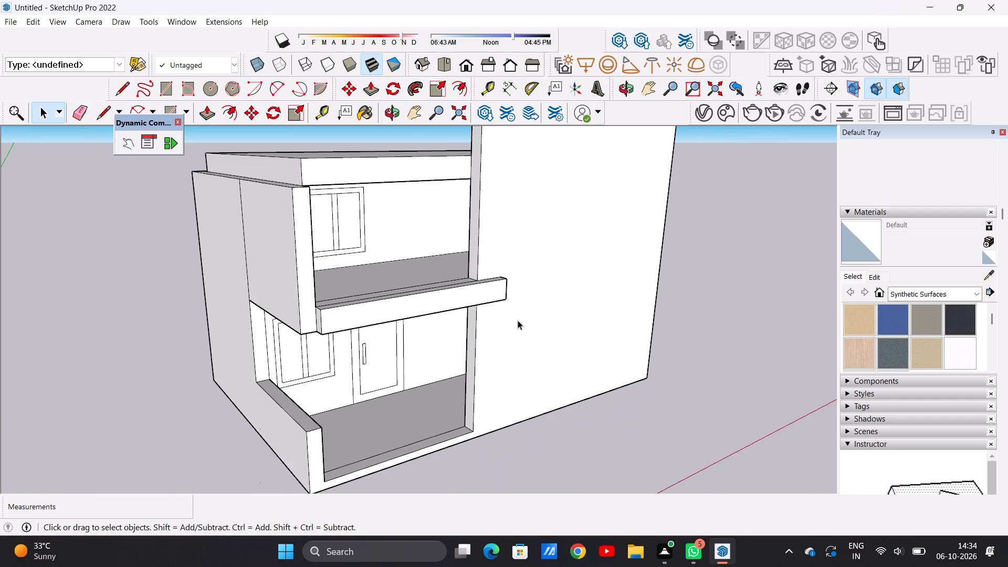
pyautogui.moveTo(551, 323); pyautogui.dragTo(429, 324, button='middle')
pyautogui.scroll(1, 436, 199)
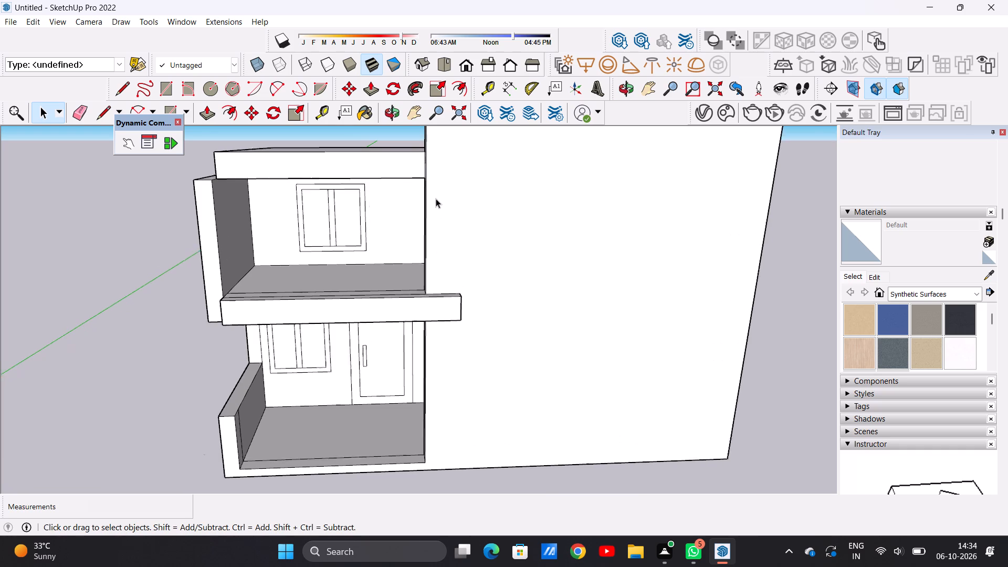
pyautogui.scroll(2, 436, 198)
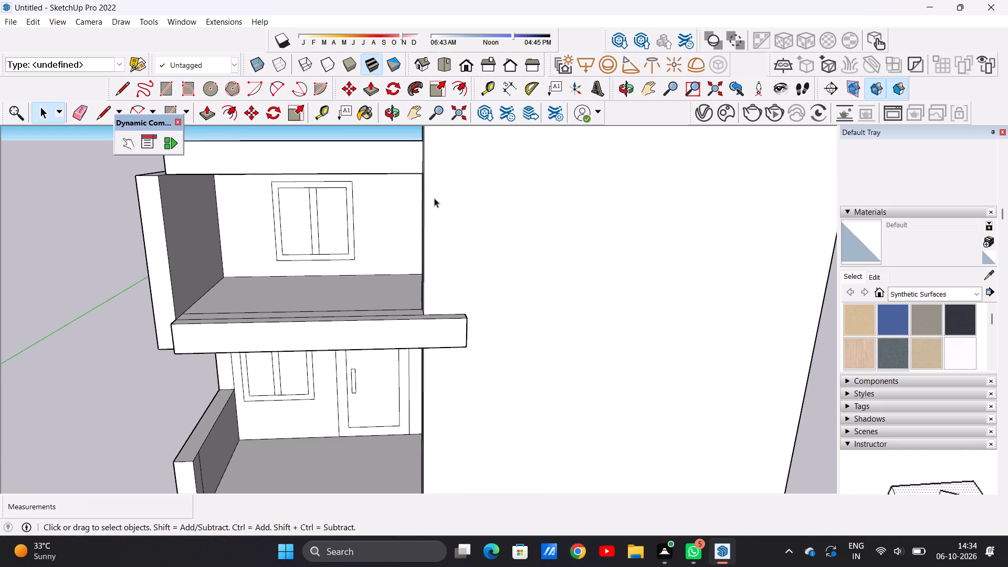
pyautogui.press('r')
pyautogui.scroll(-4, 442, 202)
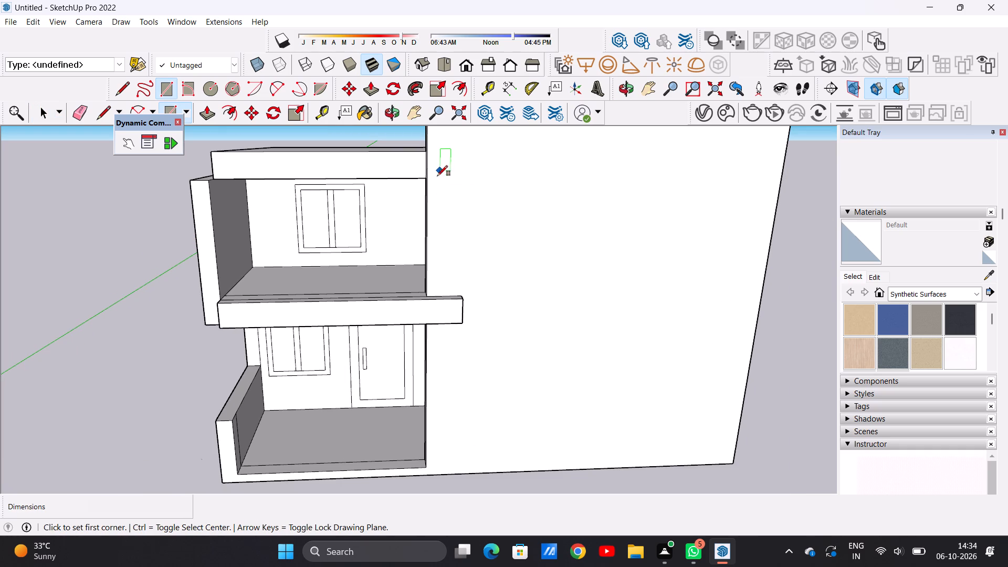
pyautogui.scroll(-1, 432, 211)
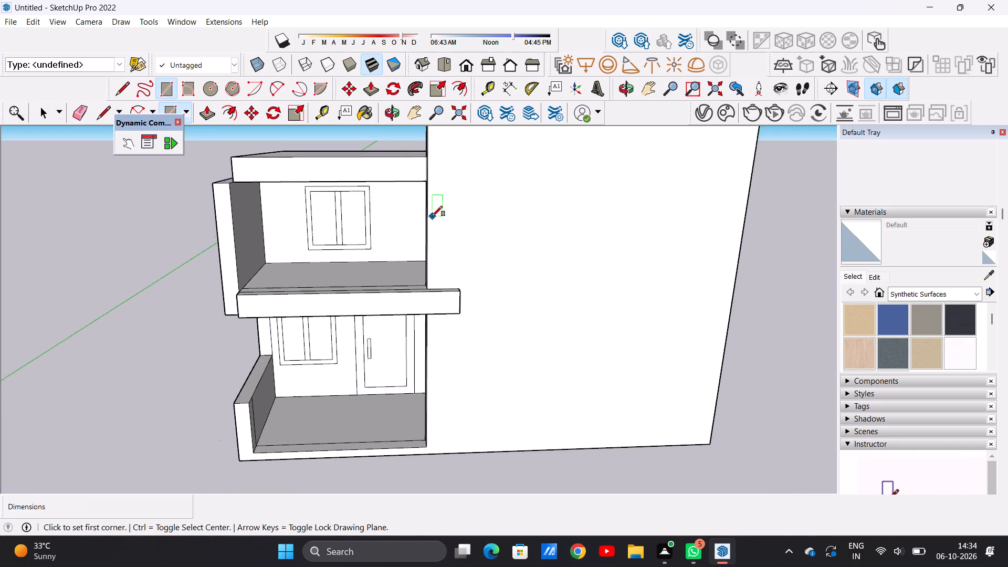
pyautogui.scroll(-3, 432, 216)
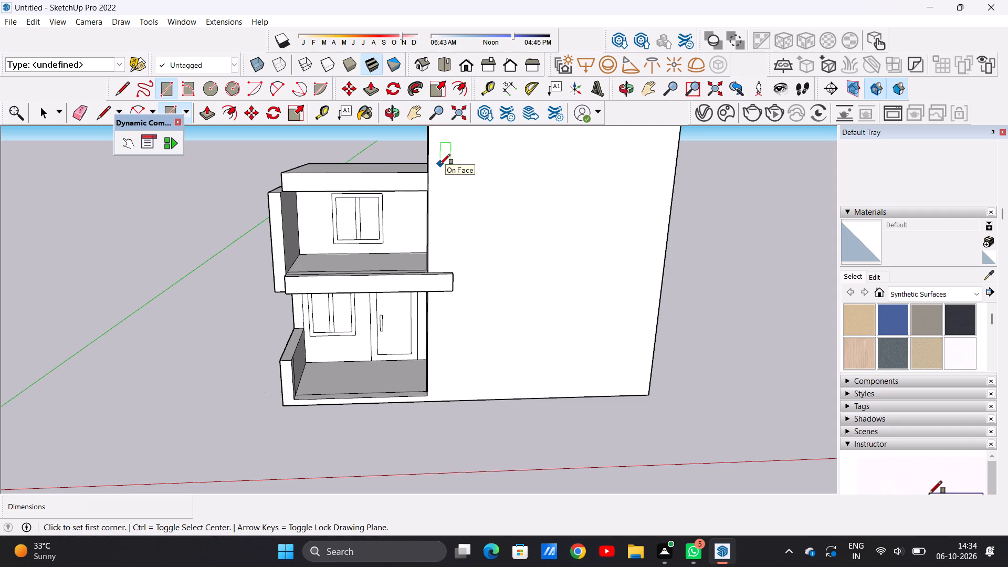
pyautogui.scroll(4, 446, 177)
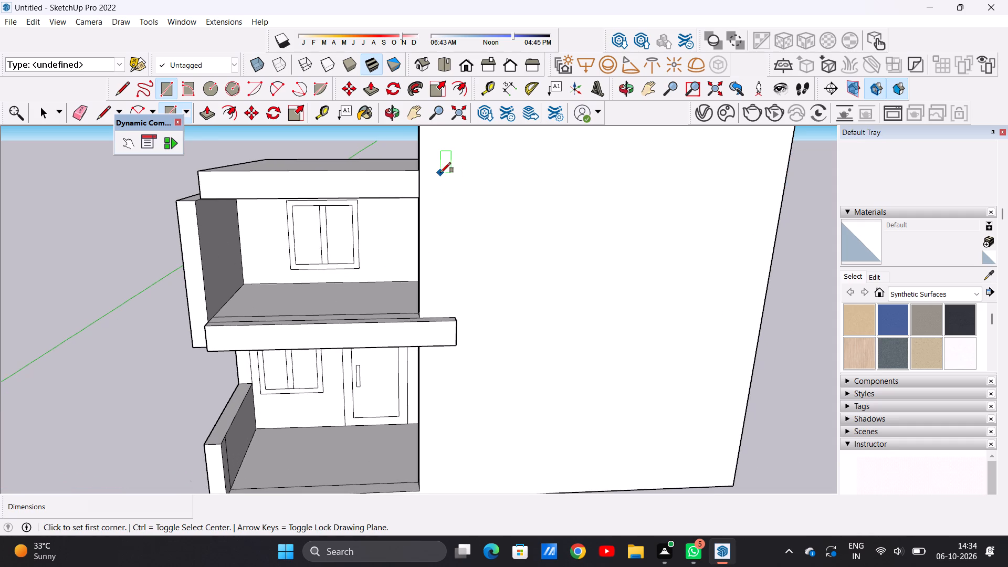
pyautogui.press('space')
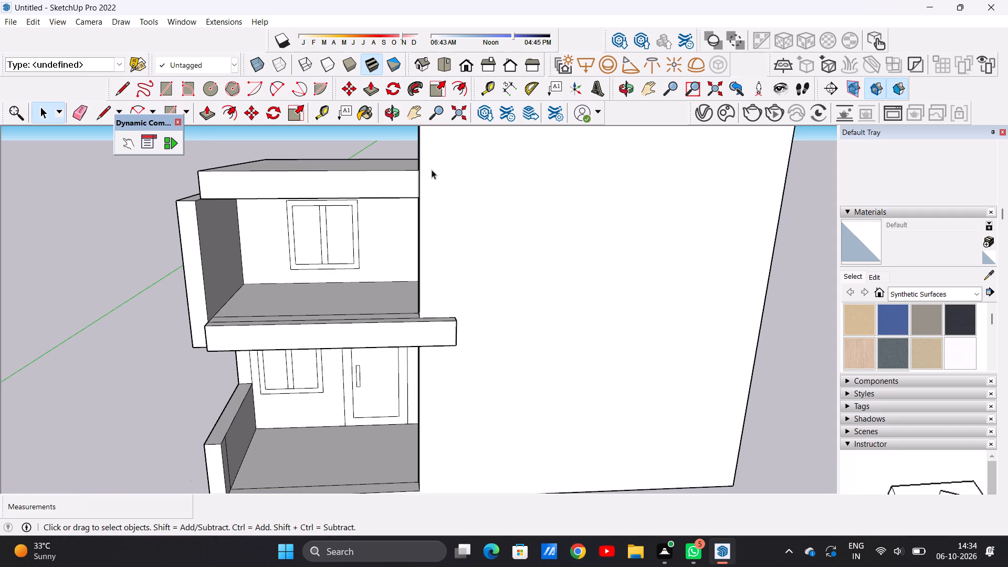
# Push/Pull the raised roof slab's front face outward by 1' 4 1/16" to the side wall's top front corner.
pyautogui.scroll(-7, 432, 178)
pyautogui.moveTo(430, 187); pyautogui.dragTo(632, 293, button='middle')
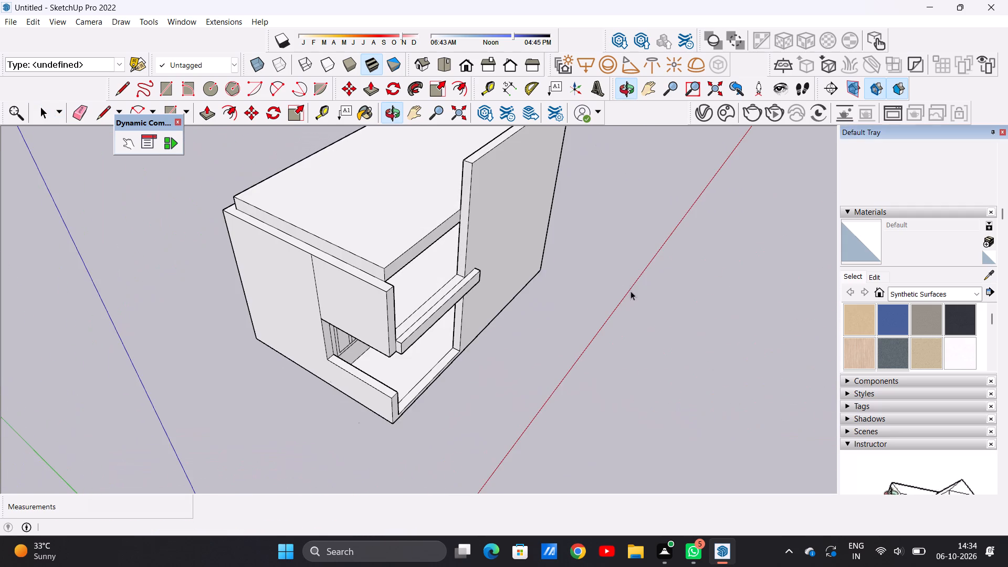
pyautogui.scroll(7, 426, 242)
pyautogui.press('p')
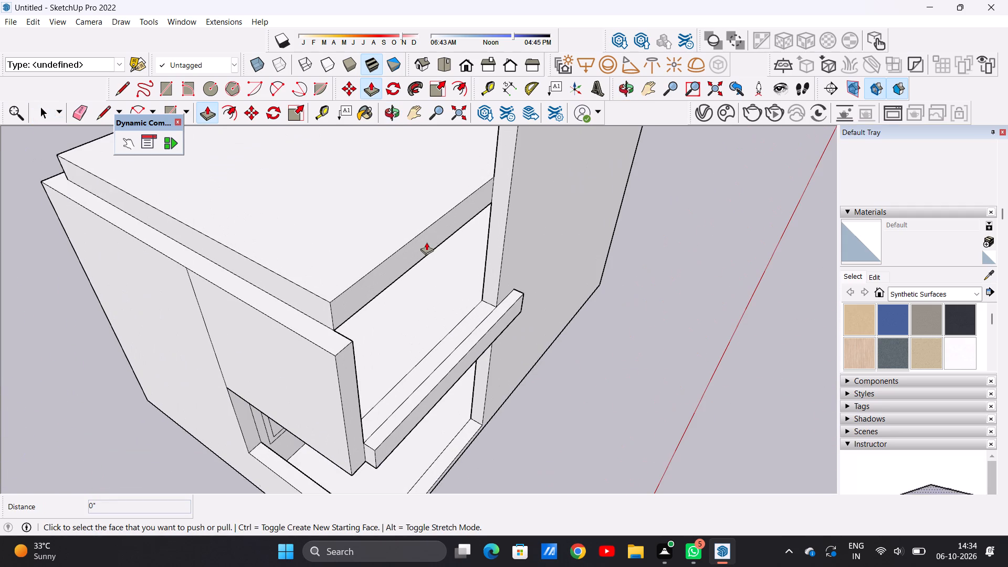
pyautogui.click(393, 260)
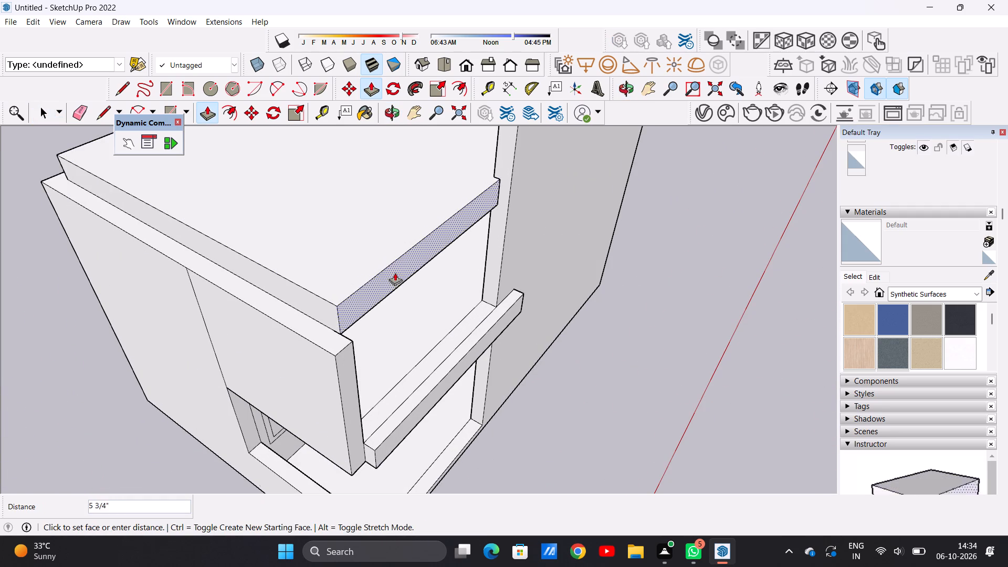
pyautogui.click(351, 341)
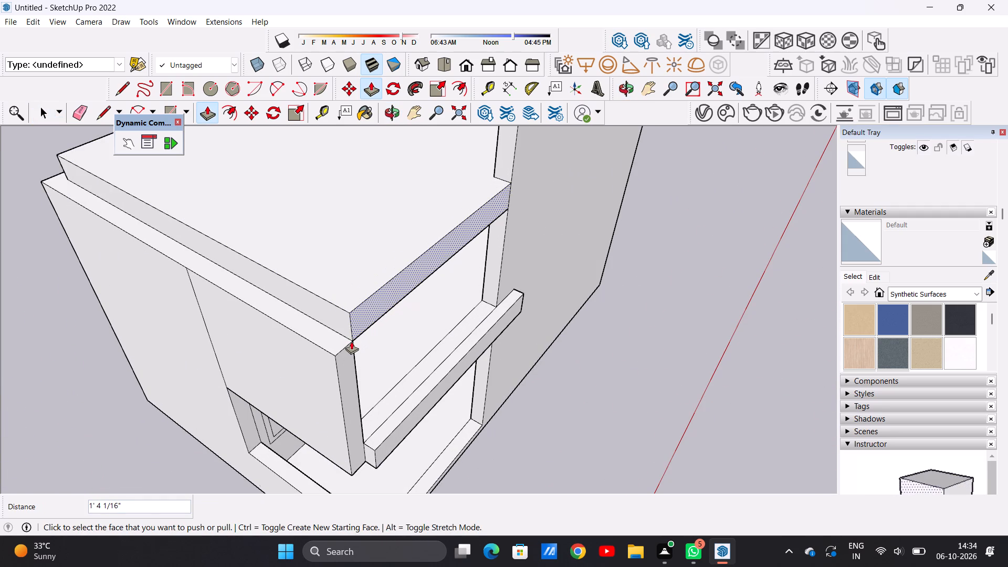
pyautogui.press('space')
# Push/Pull the roof slab's front face a further 11 1/16" outward to line up with the balcony slab's front.
pyautogui.scroll(-4, 354, 193)
pyautogui.moveTo(554, 268); pyautogui.dragTo(265, 303, button='middle')
pyautogui.scroll(6, 375, 257)
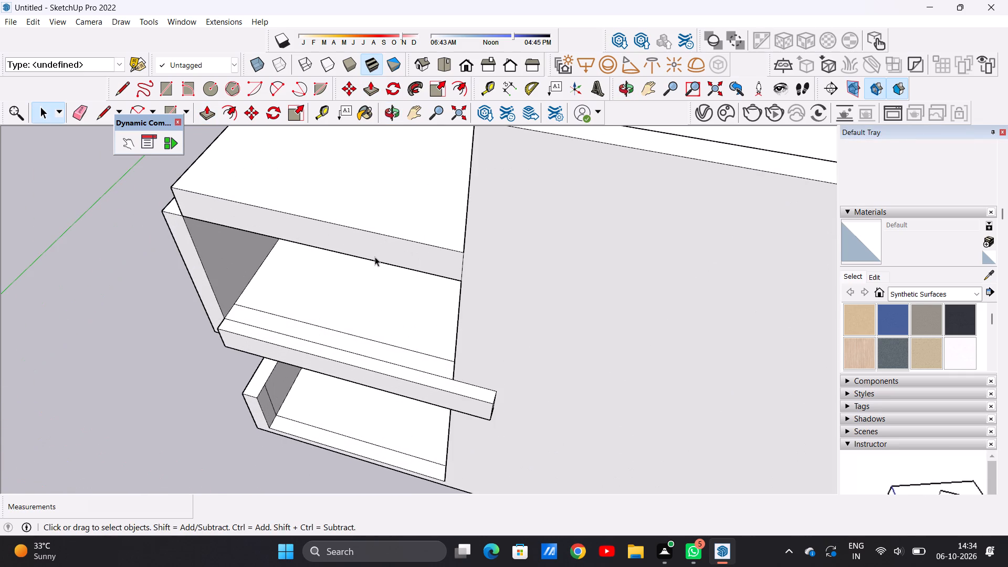
pyautogui.press('p')
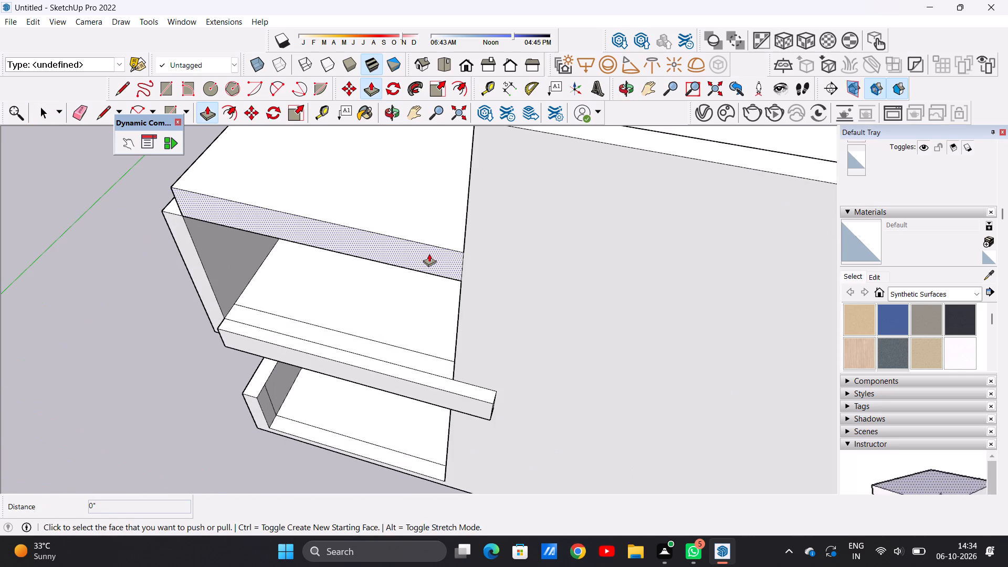
pyautogui.click(429, 254)
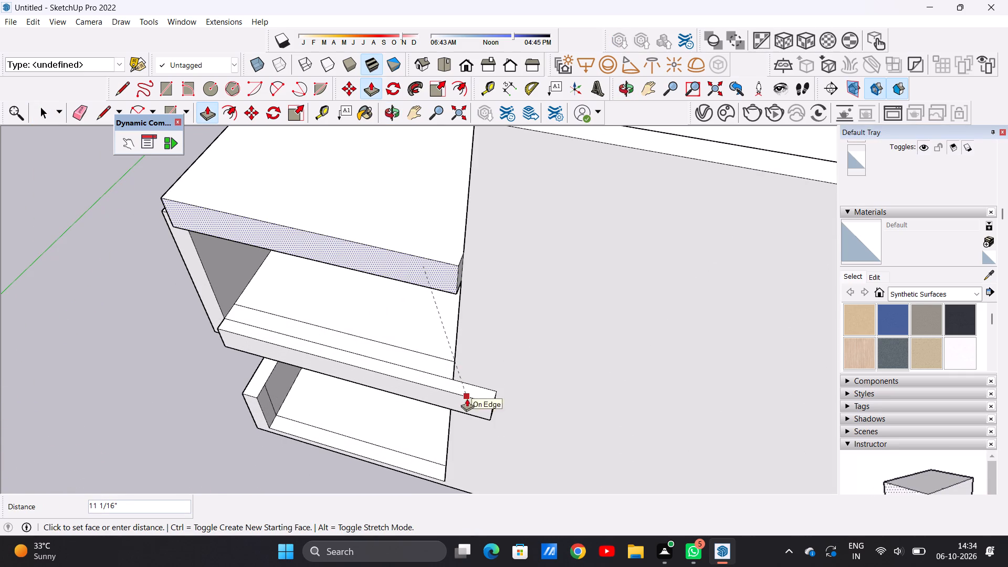
pyautogui.click(486, 402)
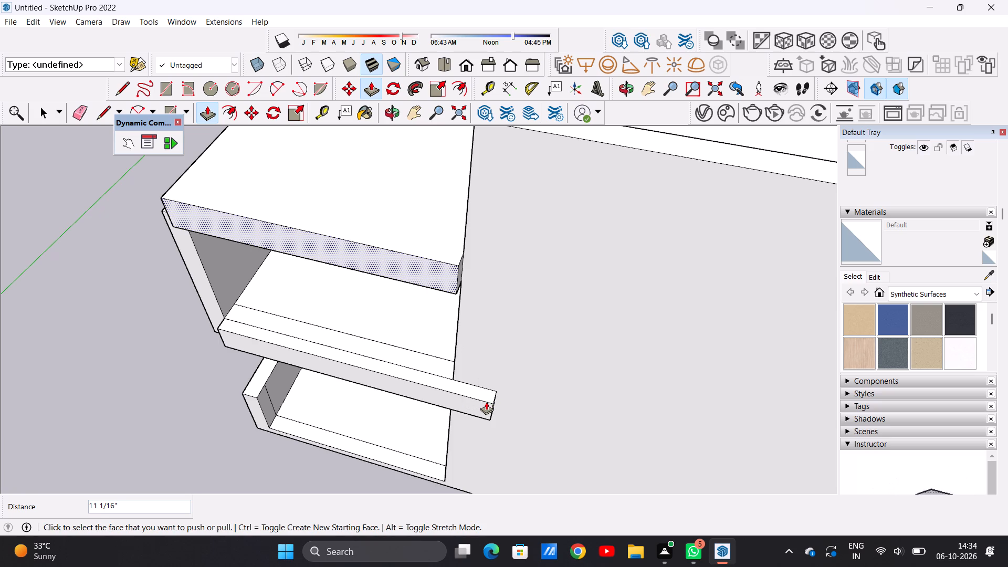
pyautogui.press('space')
# Extend the projecting roof strip's end face across the tall wall to roughly match the balcony slab's end.
pyautogui.moveTo(500, 289); pyautogui.dragTo(411, 299, button='middle')
pyautogui.scroll(7, 383, 289)
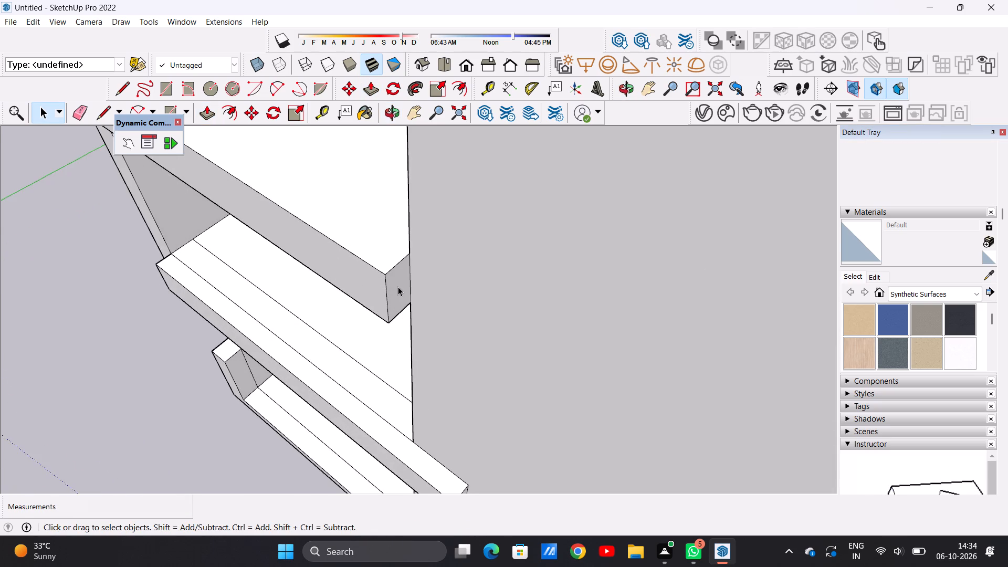
pyautogui.press('p')
pyautogui.click(397, 278)
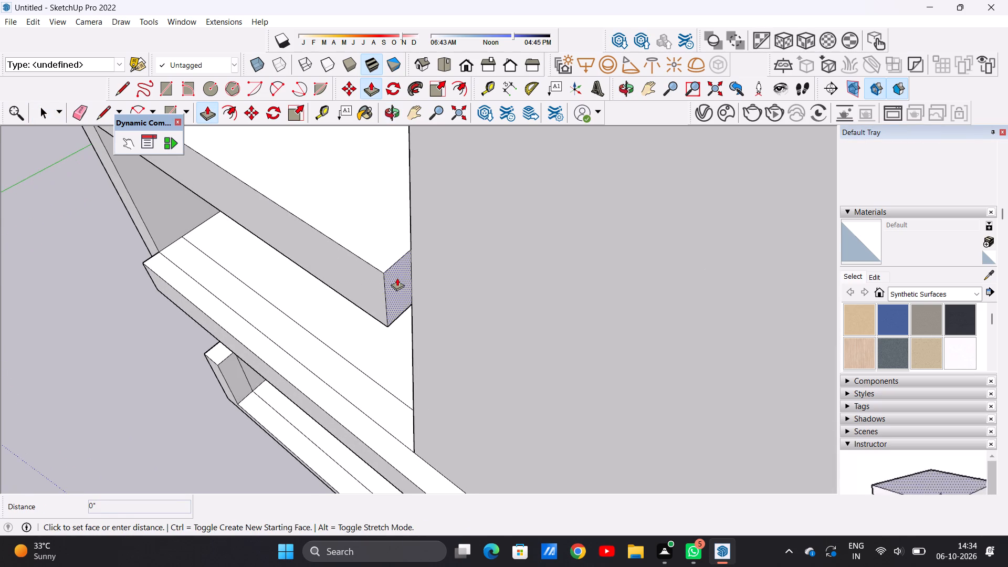
pyautogui.scroll(-8, 485, 276)
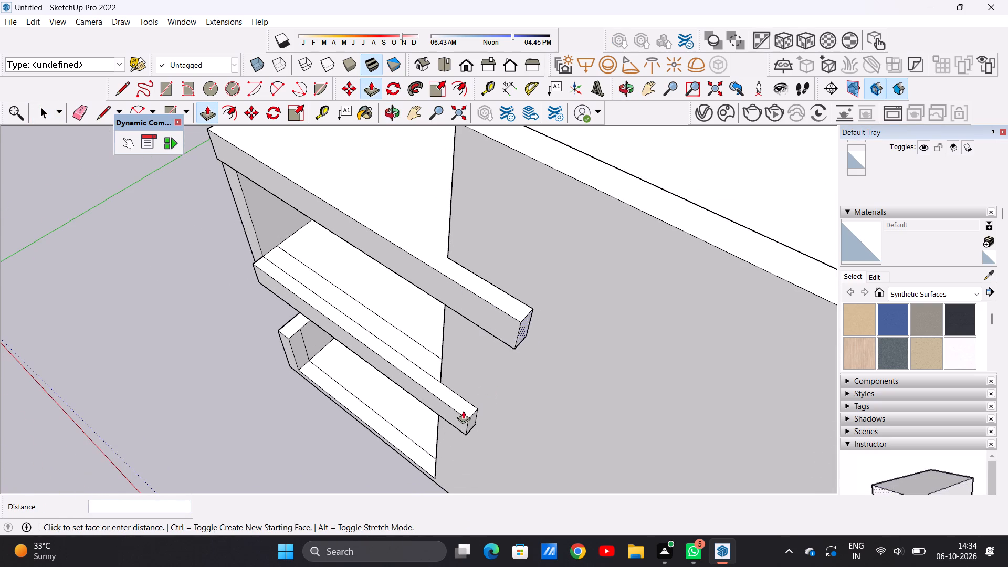
pyautogui.click(463, 416)
pyautogui.press('space')
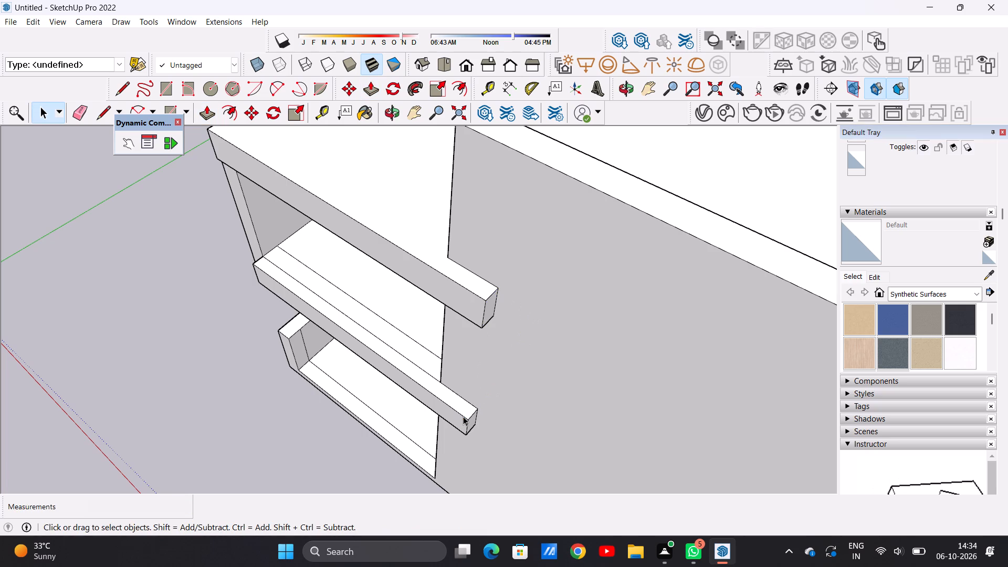
# Examine the front elevation with its roof and balcony slabs projecting across the tall wall.
pyautogui.scroll(-5, 456, 356)
pyautogui.moveTo(423, 418); pyautogui.dragTo(548, 296, button='middle')
pyautogui.scroll(-6, 425, 308)
pyautogui.moveTo(352, 222); pyautogui.dragTo(371, 214, button='middle')
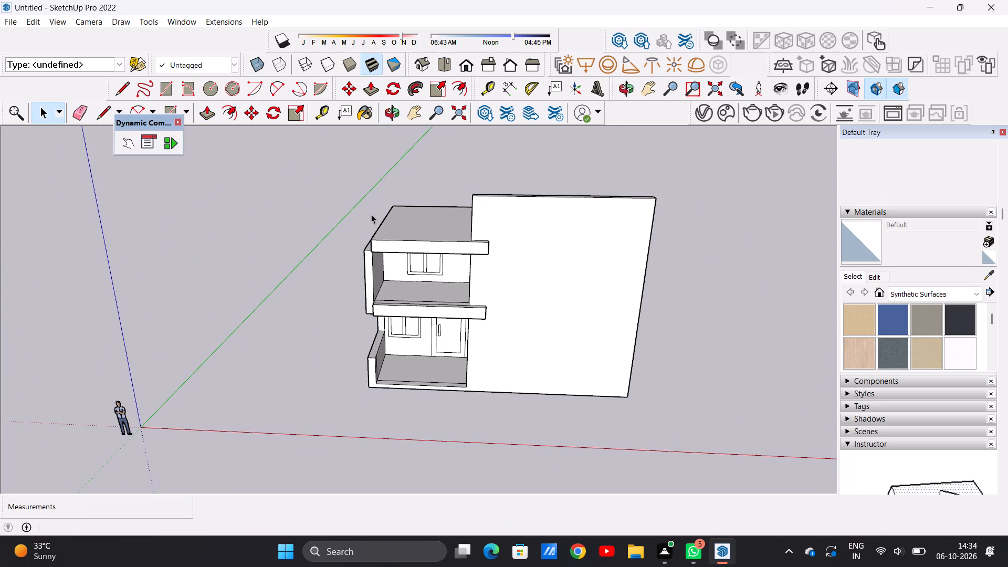
pyautogui.scroll(5, 512, 245)
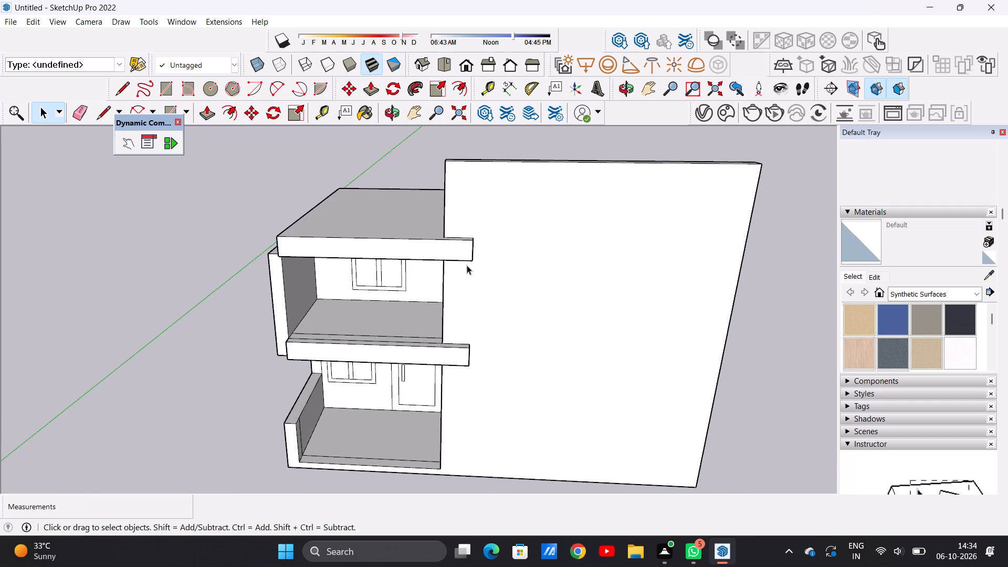
pyautogui.moveTo(465, 269); pyautogui.dragTo(473, 221, button='middle')
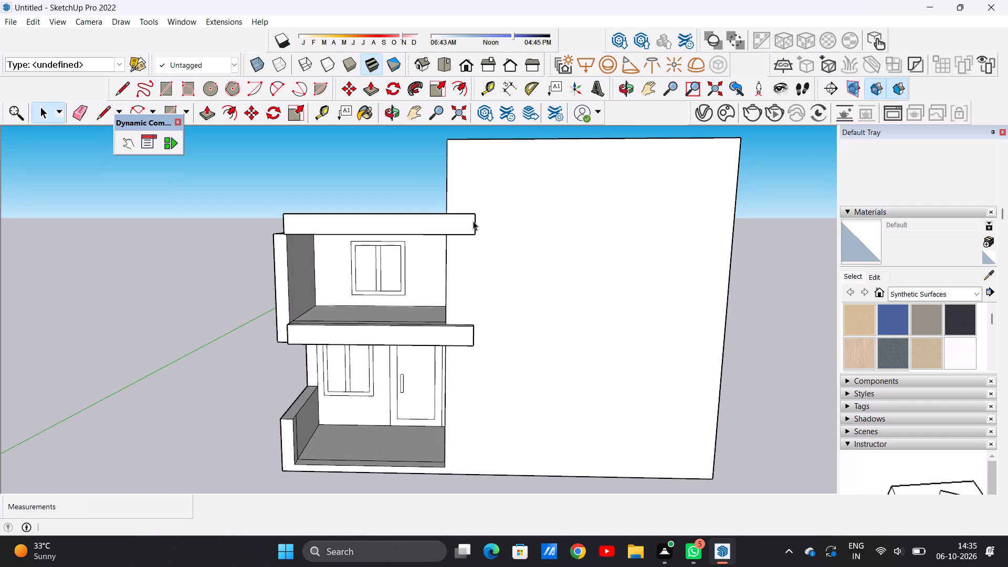
pyautogui.scroll(3, 582, 227)
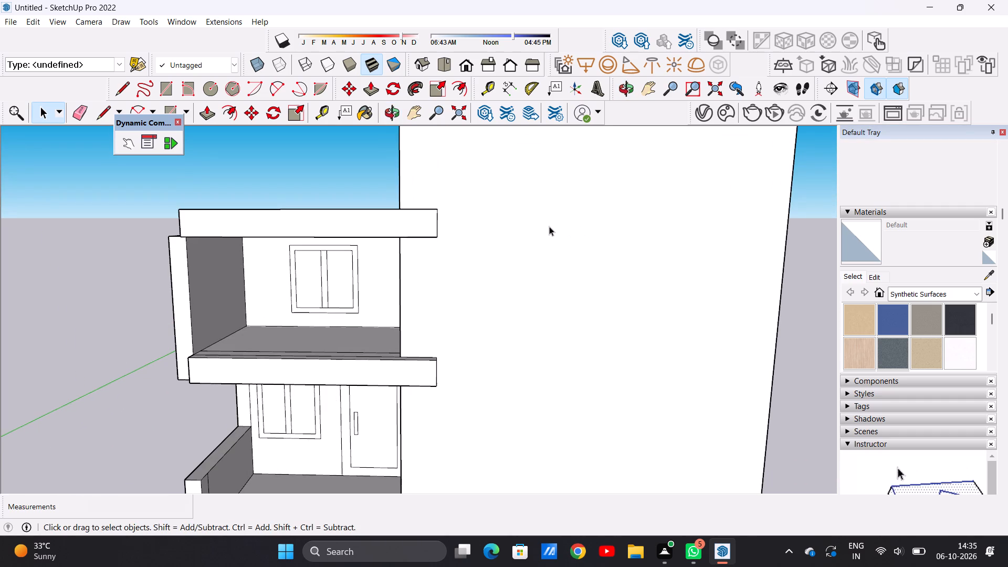
pyautogui.scroll(-2, 514, 258)
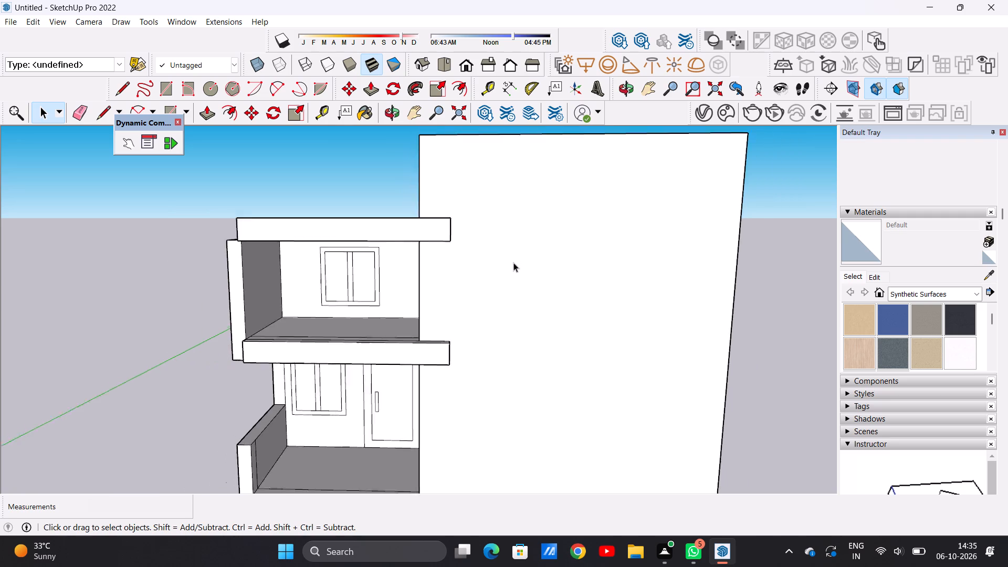
pyautogui.scroll(-2, 513, 262)
pyautogui.scroll(2, 511, 252)
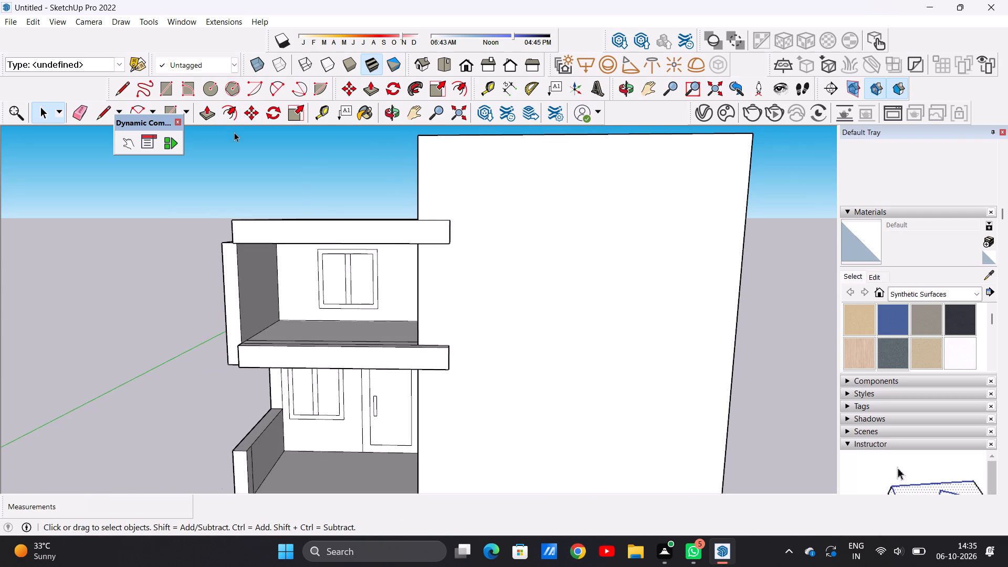
# Push/Pull the balcony slab's end face 4' 4 3/8" further across the tall wall.
pyautogui.press('p')
pyautogui.moveTo(492, 389); pyautogui.dragTo(395, 408, button='middle')
pyautogui.scroll(9, 384, 360)
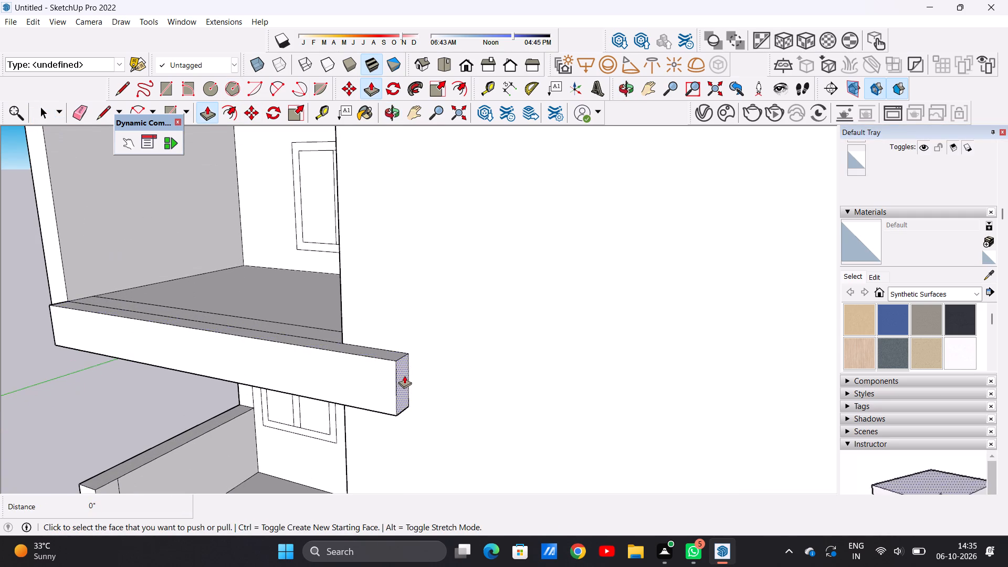
pyautogui.click(404, 375)
pyautogui.click(527, 384)
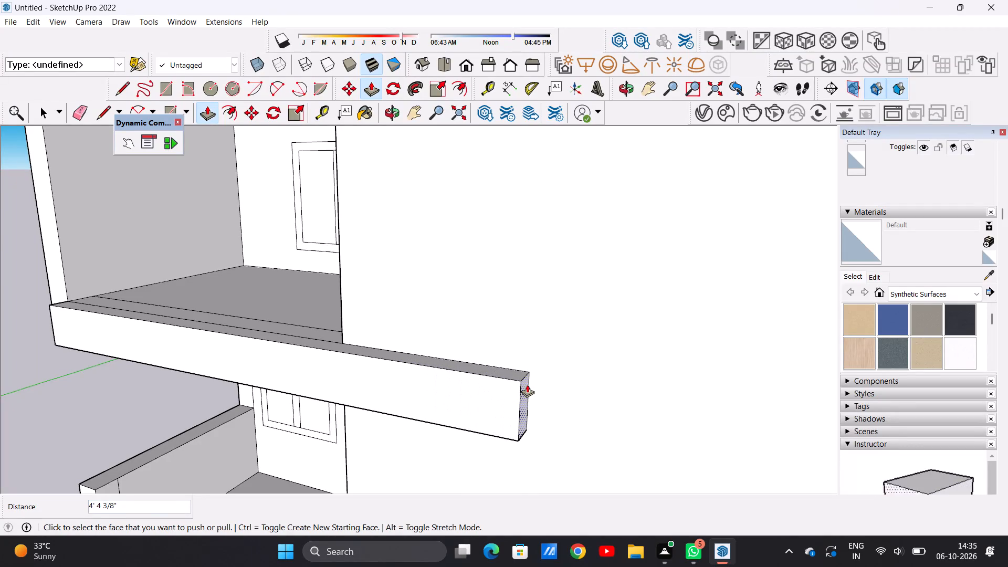
pyautogui.press('space')
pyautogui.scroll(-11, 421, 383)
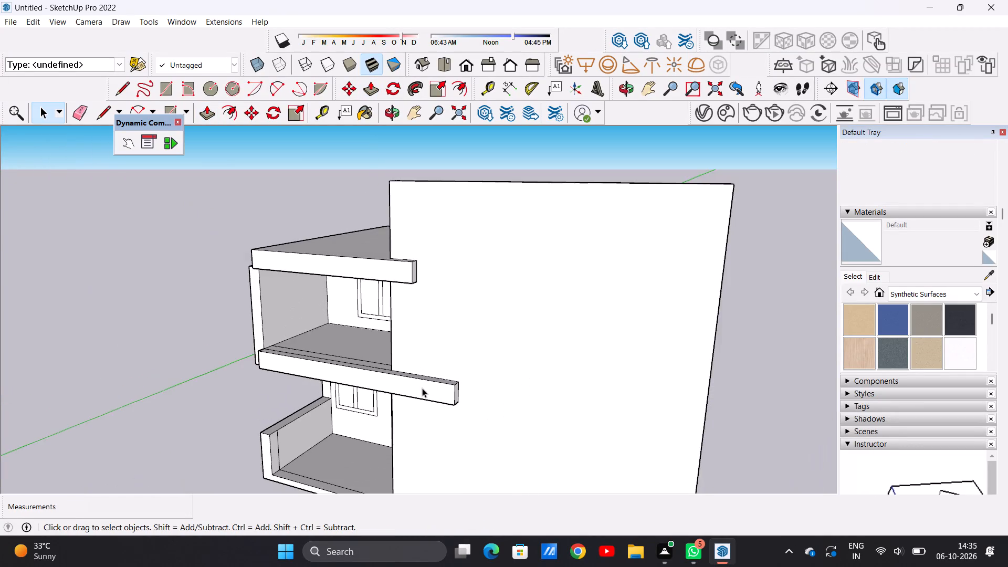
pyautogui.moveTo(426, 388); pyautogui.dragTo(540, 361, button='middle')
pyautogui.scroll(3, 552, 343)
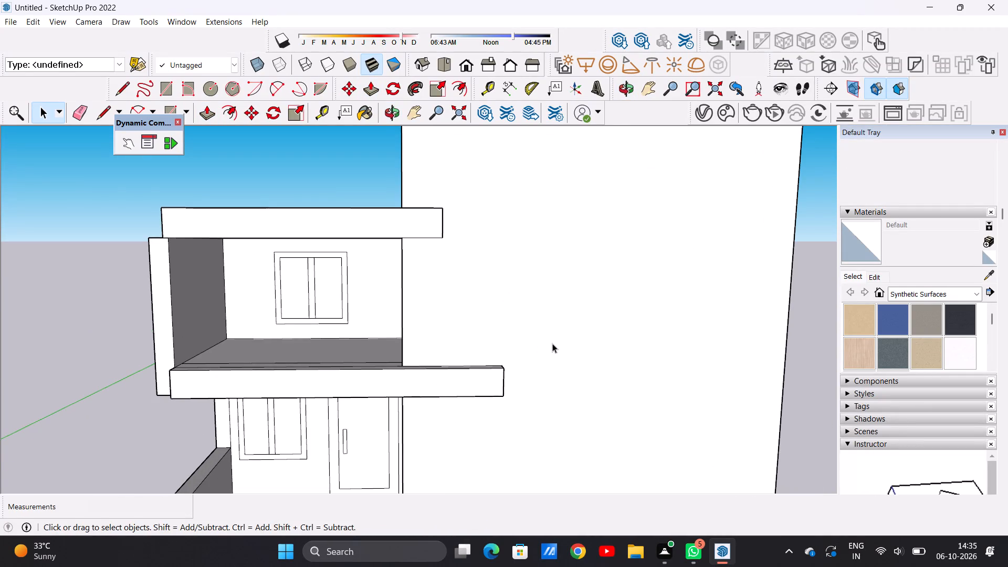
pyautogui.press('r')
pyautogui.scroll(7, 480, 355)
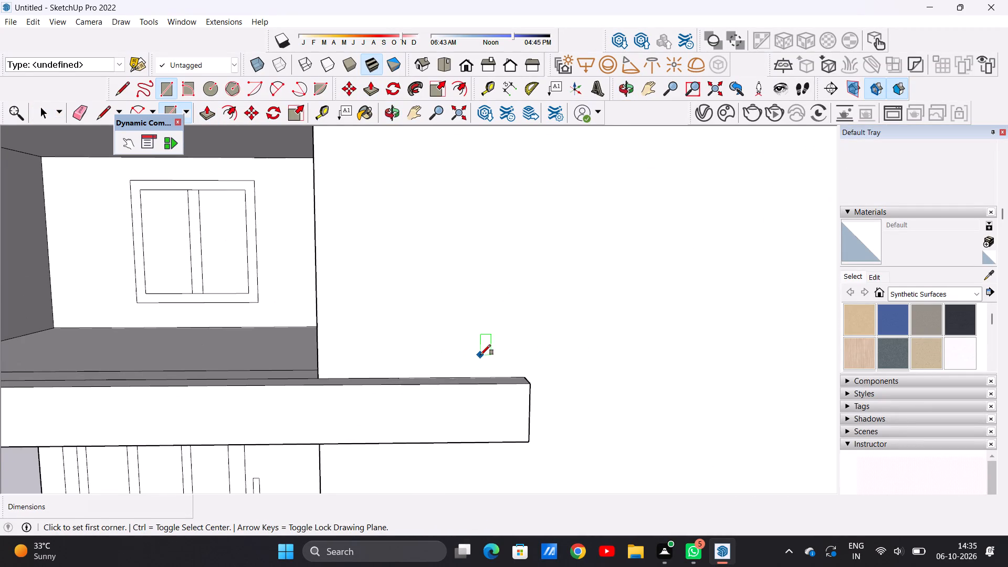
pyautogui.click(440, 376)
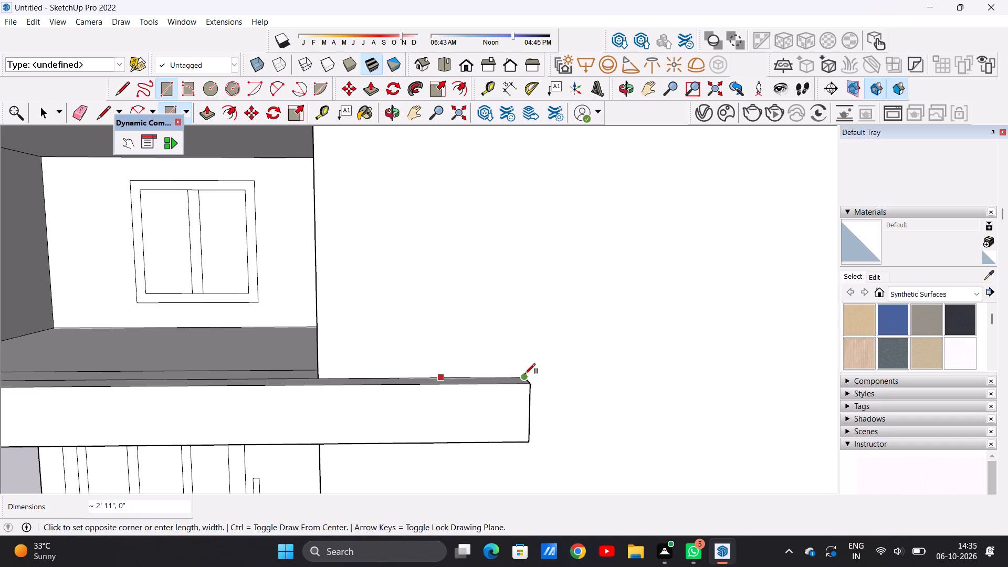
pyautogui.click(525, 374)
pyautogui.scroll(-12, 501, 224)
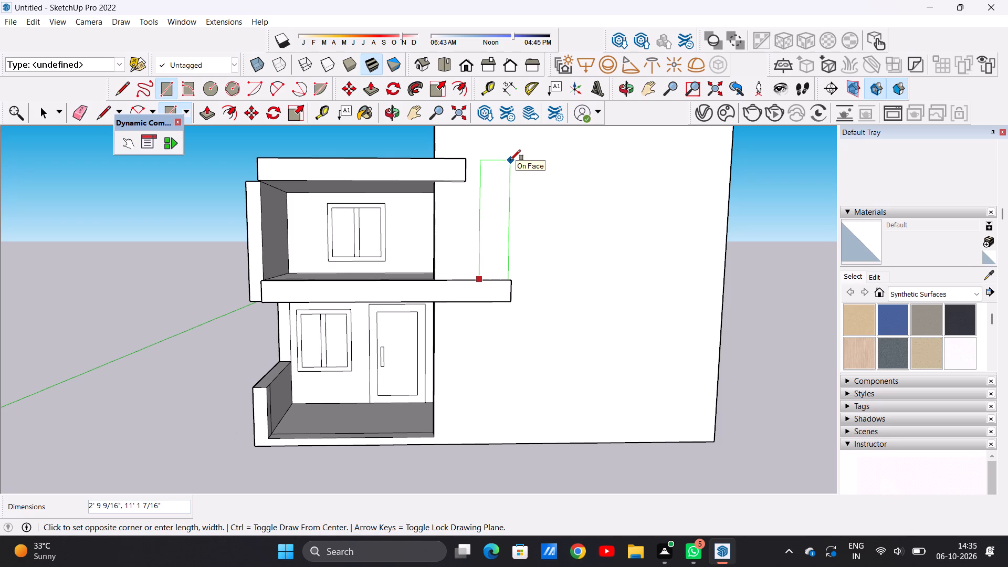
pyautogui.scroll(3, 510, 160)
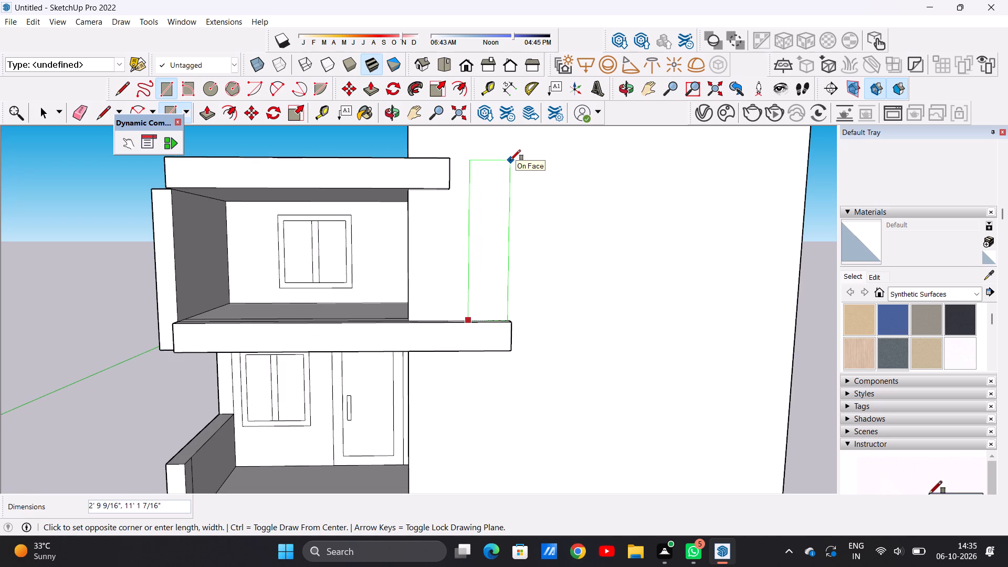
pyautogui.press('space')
# Draw an upright rectangle about 2' 8 13/16" by 12' 5/8" on the tall wall, standing on the balcony slab's extended end.
pyautogui.moveTo(503, 275); pyautogui.dragTo(503, 308, button='middle')
pyautogui.scroll(3, 504, 321)
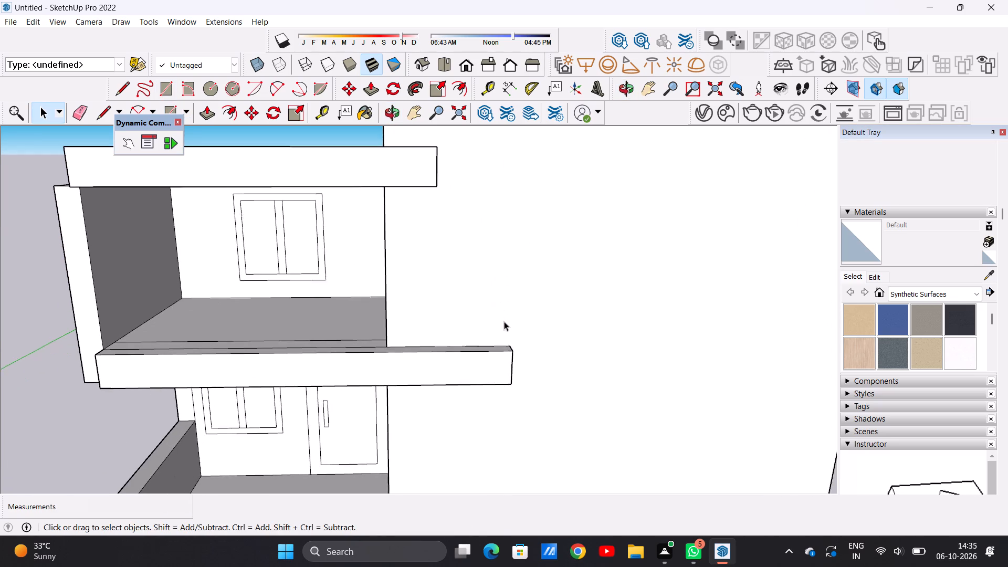
pyautogui.press('r')
pyautogui.scroll(6, 482, 356)
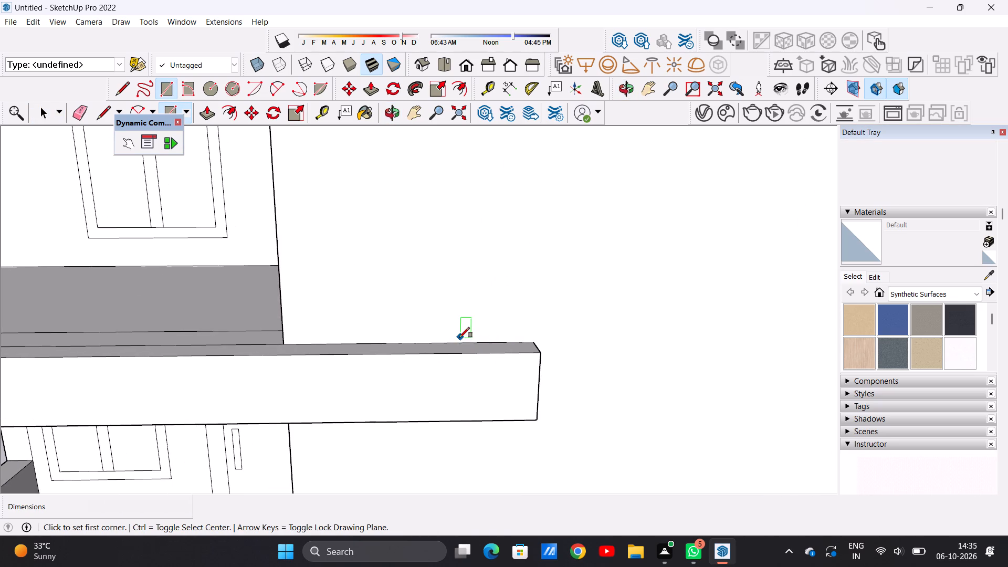
pyautogui.click(448, 342)
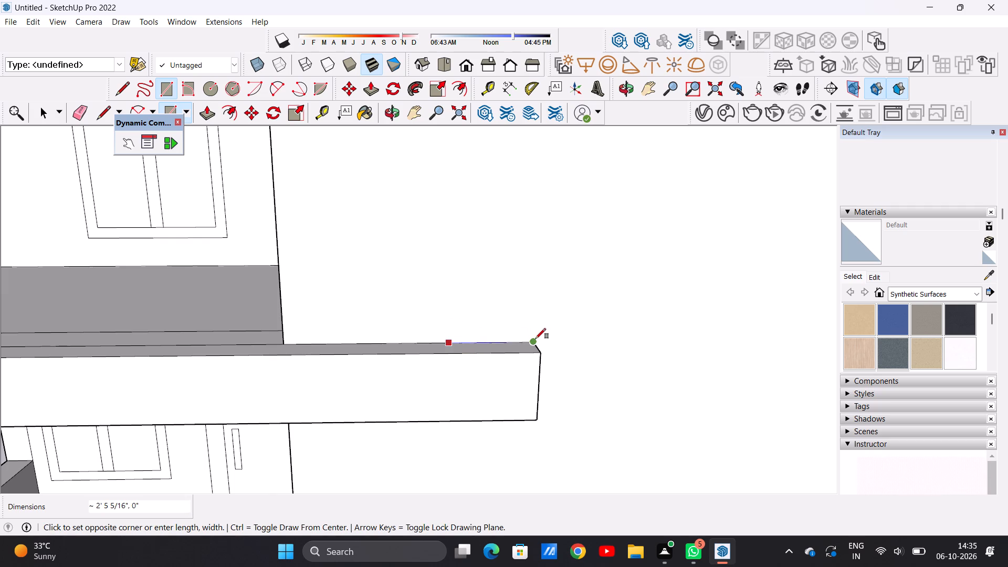
pyautogui.click(535, 339)
pyautogui.scroll(-6, 538, 204)
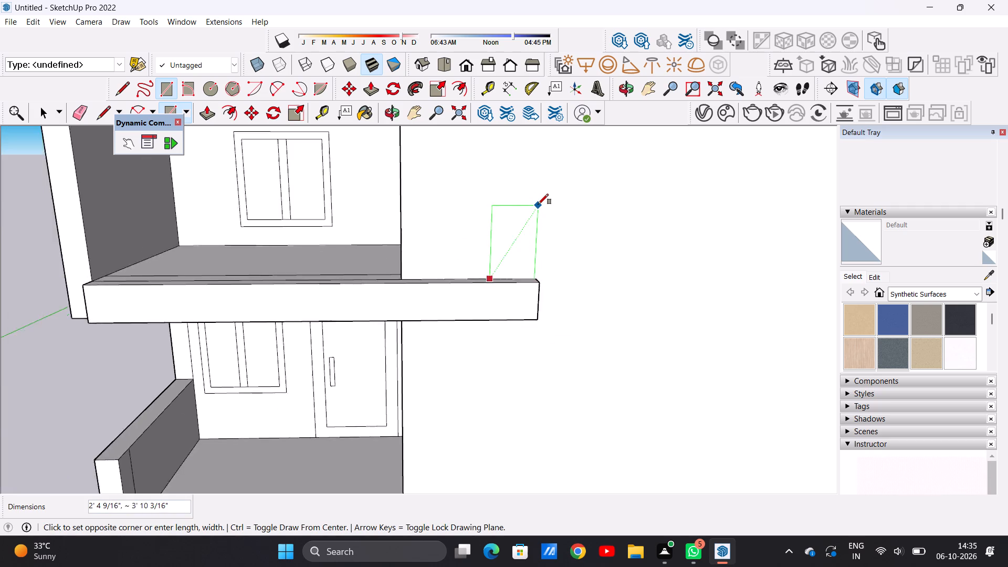
pyautogui.scroll(-10, 538, 204)
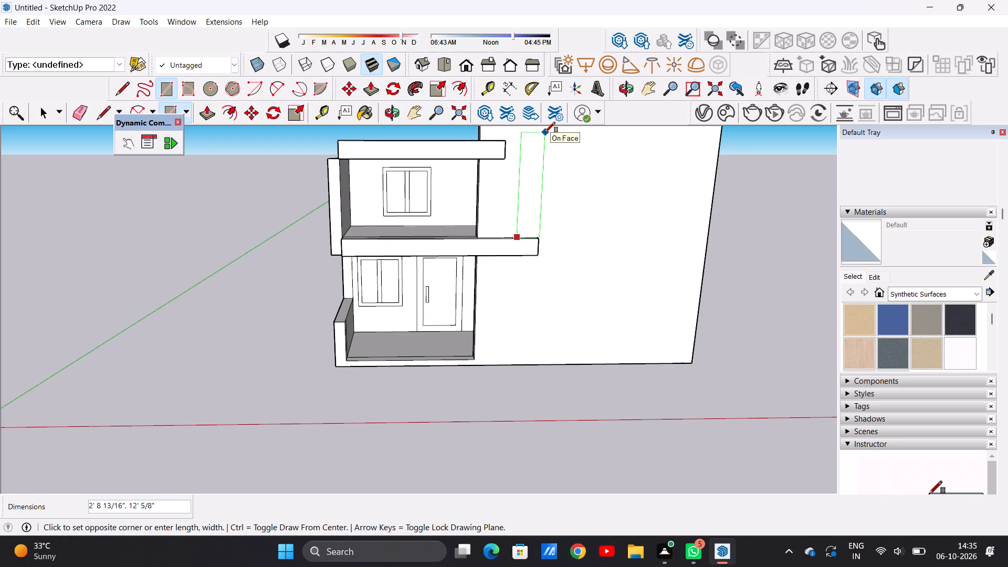
pyautogui.click(545, 132)
pyautogui.press('space')
# Examine the upright rectangle on the tall wall against the roof and balcony slab ends.
pyautogui.scroll(-3, 519, 347)
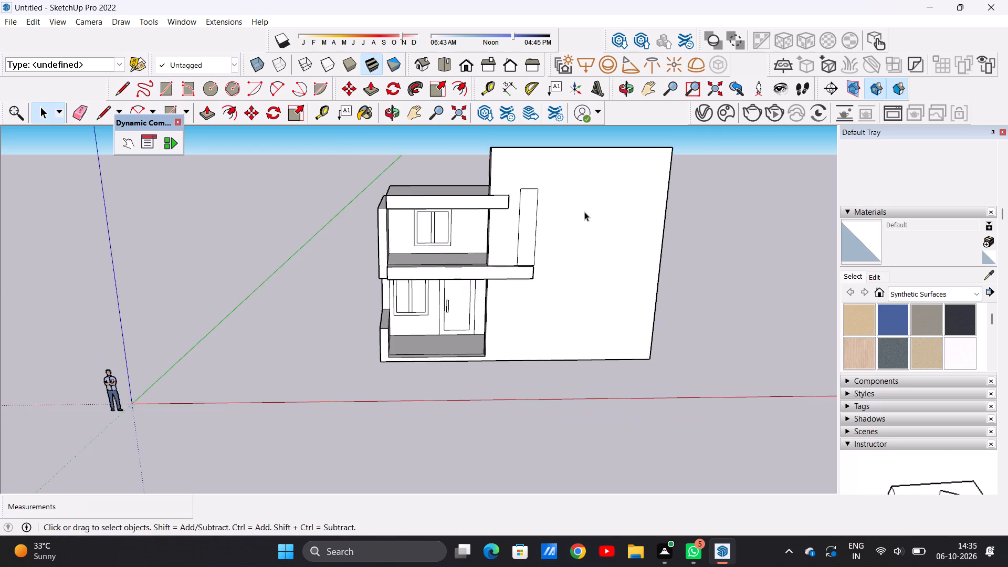
pyautogui.scroll(7, 582, 213)
pyautogui.moveTo(515, 259); pyautogui.dragTo(429, 283, button='middle')
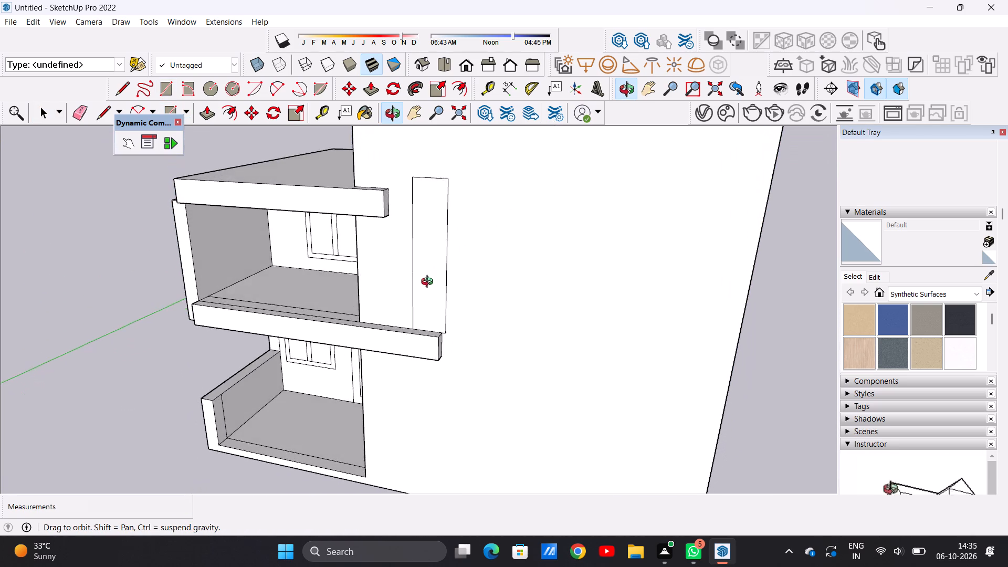
pyautogui.moveTo(429, 283); pyautogui.dragTo(506, 262, button='middle')
pyautogui.scroll(-6, 435, 283)
pyautogui.moveTo(465, 279); pyautogui.dragTo(467, 237, button='middle')
pyautogui.scroll(6, 463, 220)
pyautogui.scroll(-4, 463, 220)
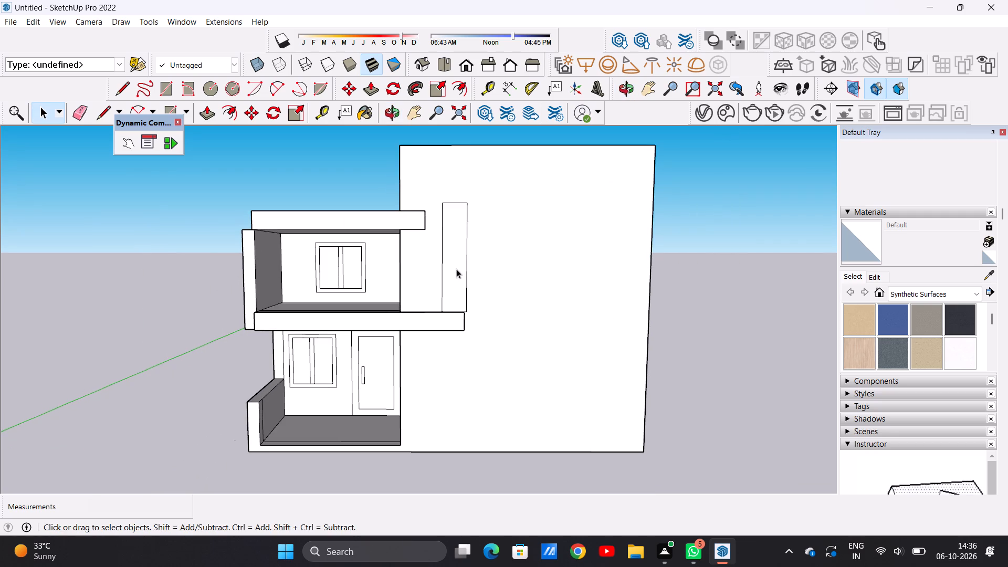
pyautogui.middleClick(456, 269)
pyautogui.scroll(7, 460, 256)
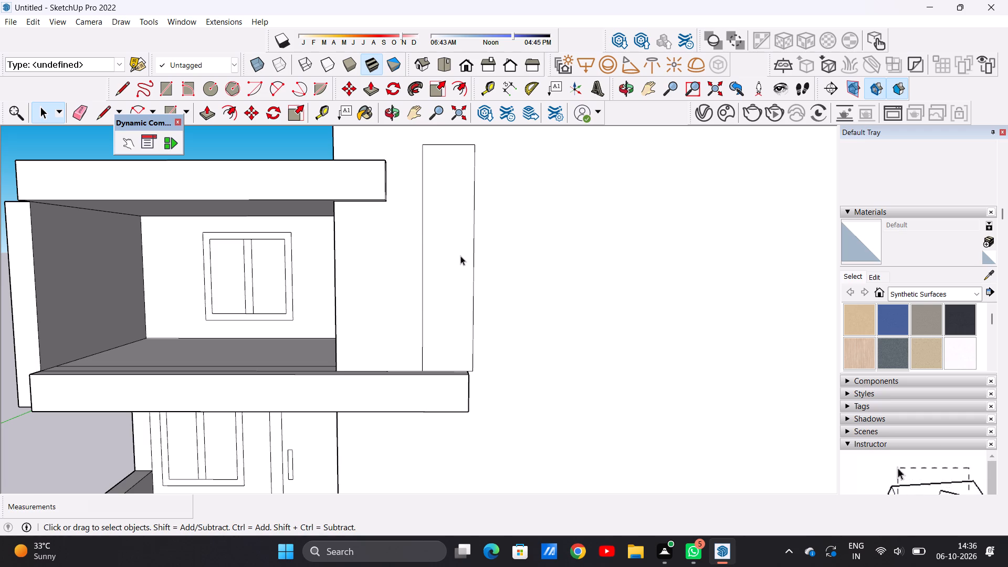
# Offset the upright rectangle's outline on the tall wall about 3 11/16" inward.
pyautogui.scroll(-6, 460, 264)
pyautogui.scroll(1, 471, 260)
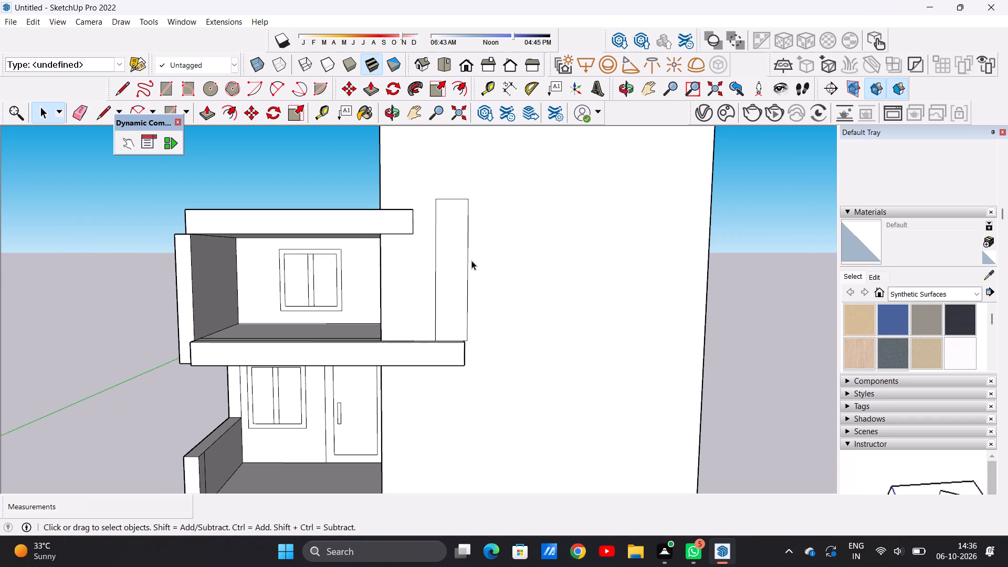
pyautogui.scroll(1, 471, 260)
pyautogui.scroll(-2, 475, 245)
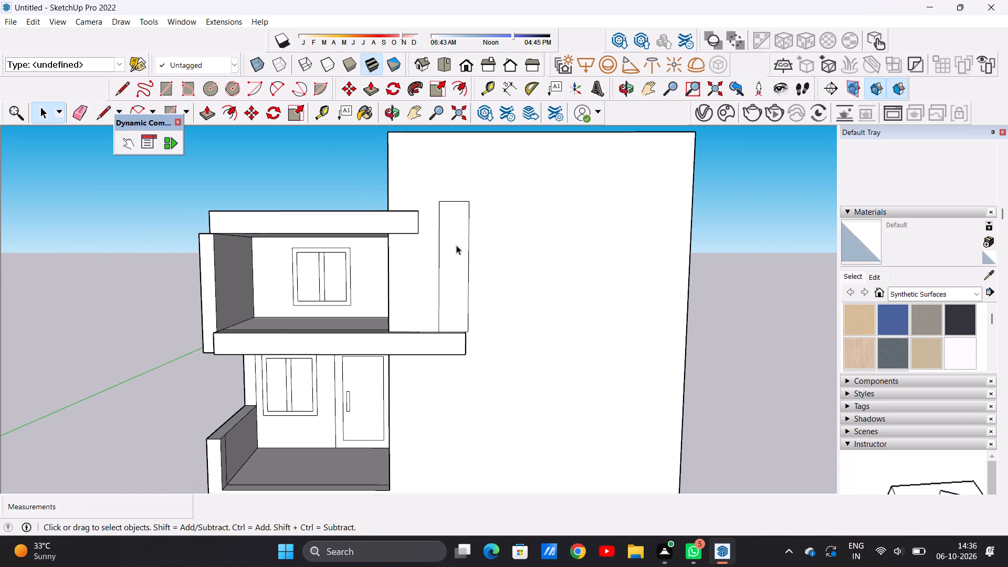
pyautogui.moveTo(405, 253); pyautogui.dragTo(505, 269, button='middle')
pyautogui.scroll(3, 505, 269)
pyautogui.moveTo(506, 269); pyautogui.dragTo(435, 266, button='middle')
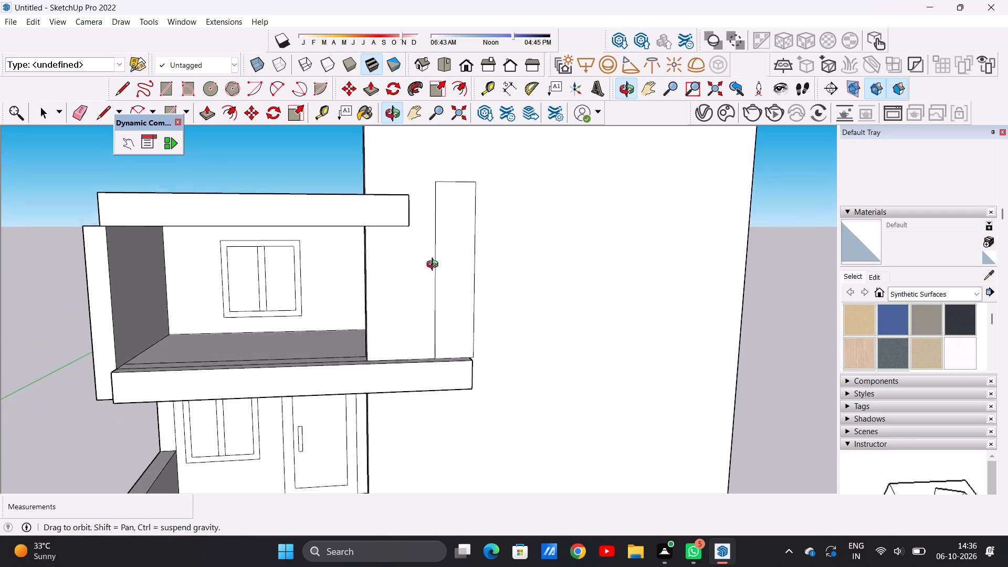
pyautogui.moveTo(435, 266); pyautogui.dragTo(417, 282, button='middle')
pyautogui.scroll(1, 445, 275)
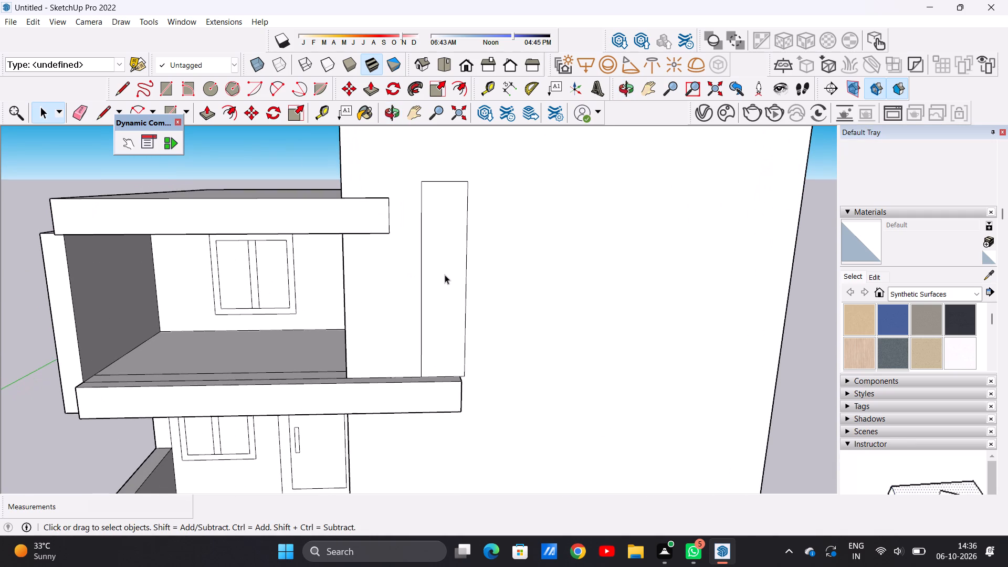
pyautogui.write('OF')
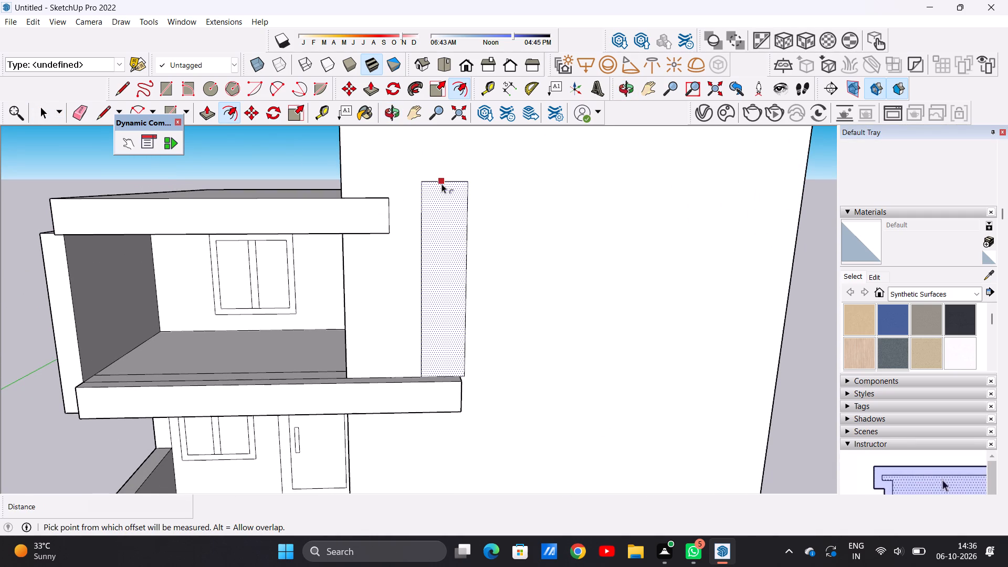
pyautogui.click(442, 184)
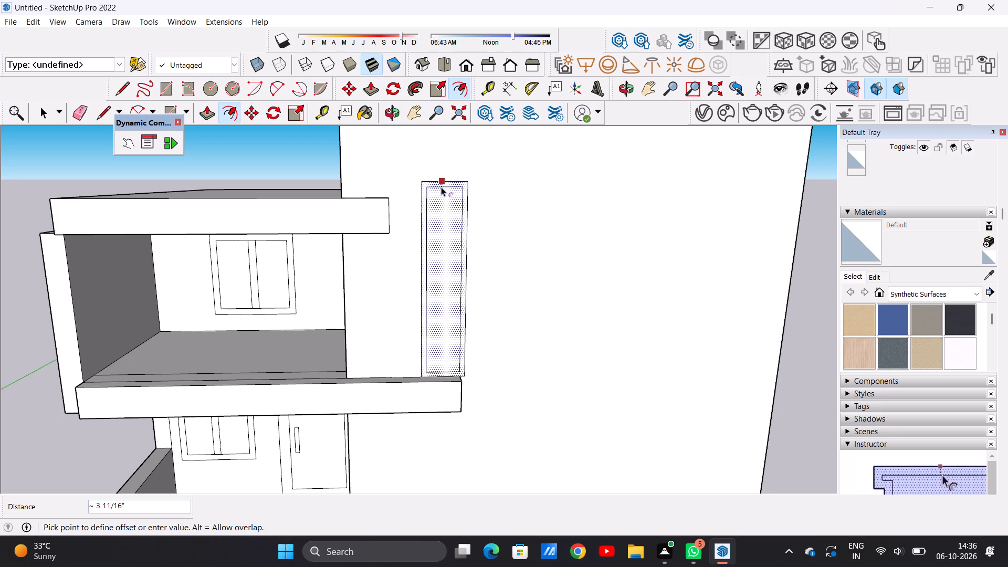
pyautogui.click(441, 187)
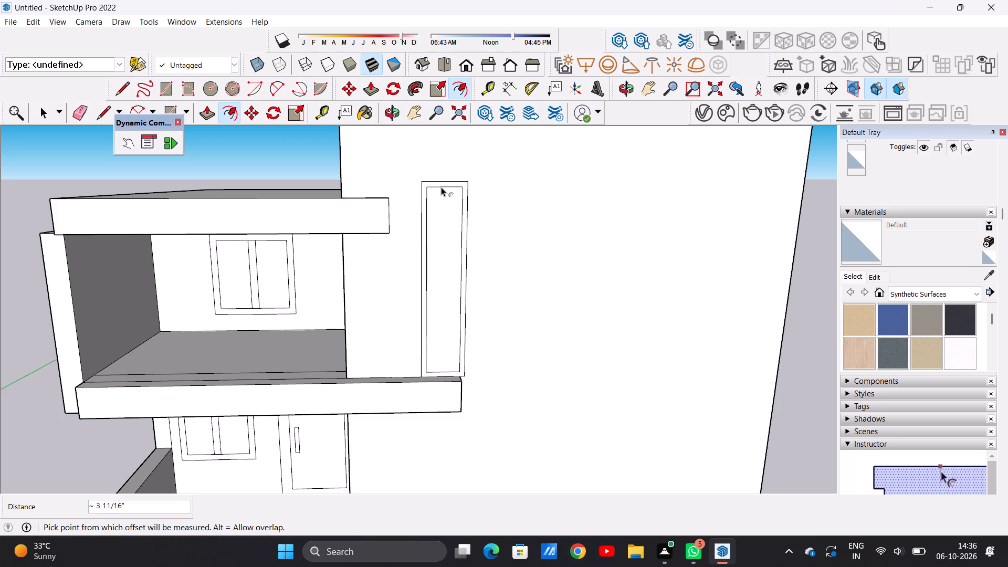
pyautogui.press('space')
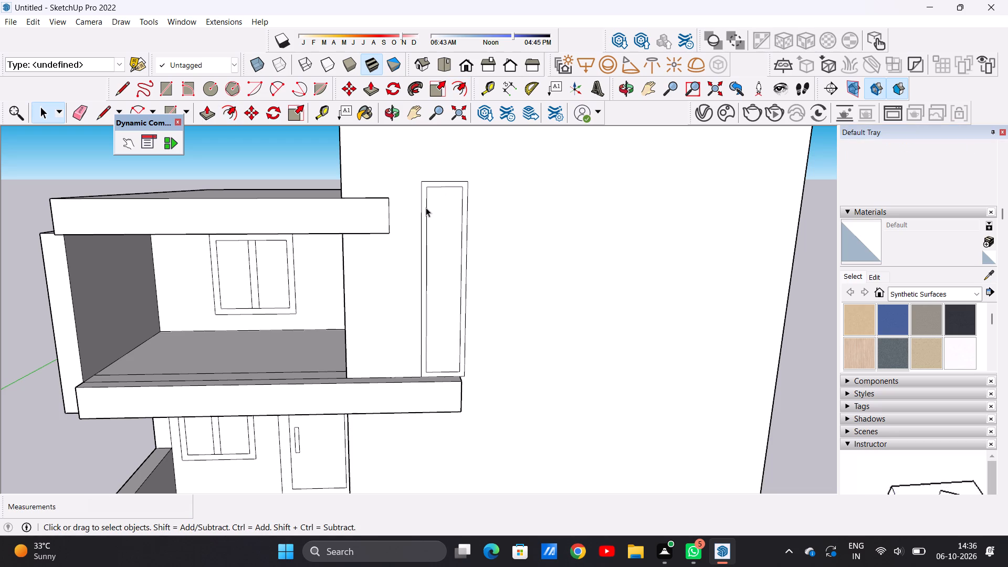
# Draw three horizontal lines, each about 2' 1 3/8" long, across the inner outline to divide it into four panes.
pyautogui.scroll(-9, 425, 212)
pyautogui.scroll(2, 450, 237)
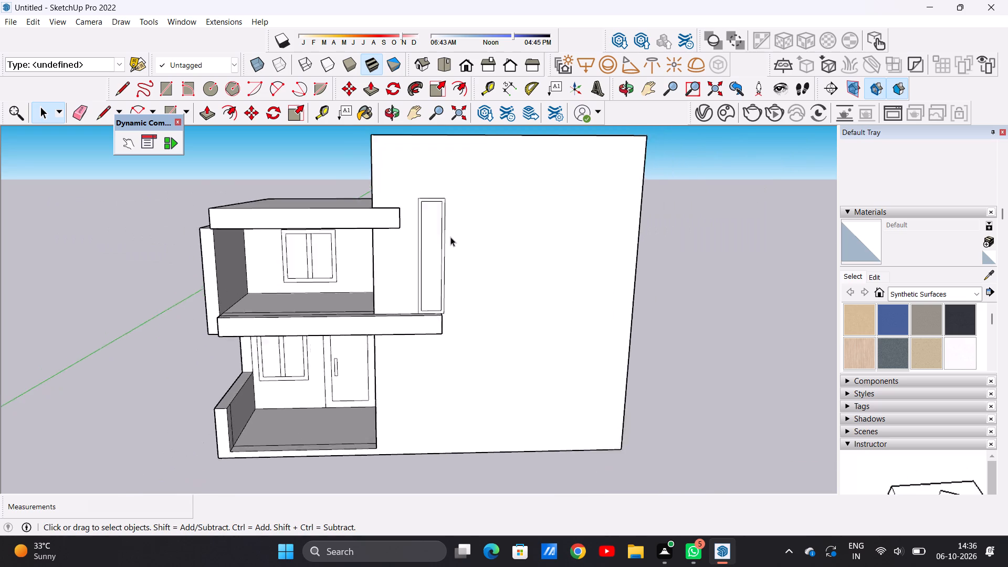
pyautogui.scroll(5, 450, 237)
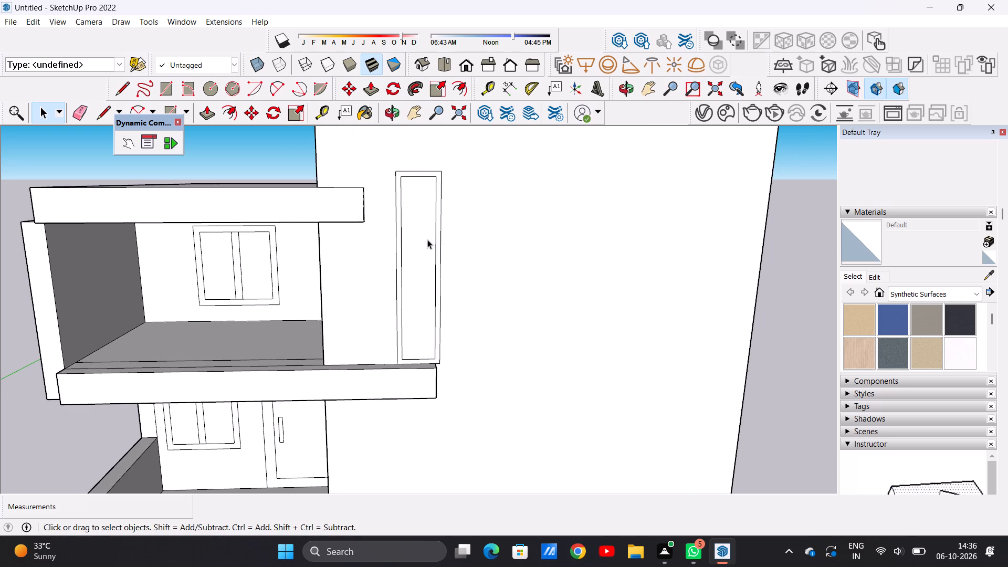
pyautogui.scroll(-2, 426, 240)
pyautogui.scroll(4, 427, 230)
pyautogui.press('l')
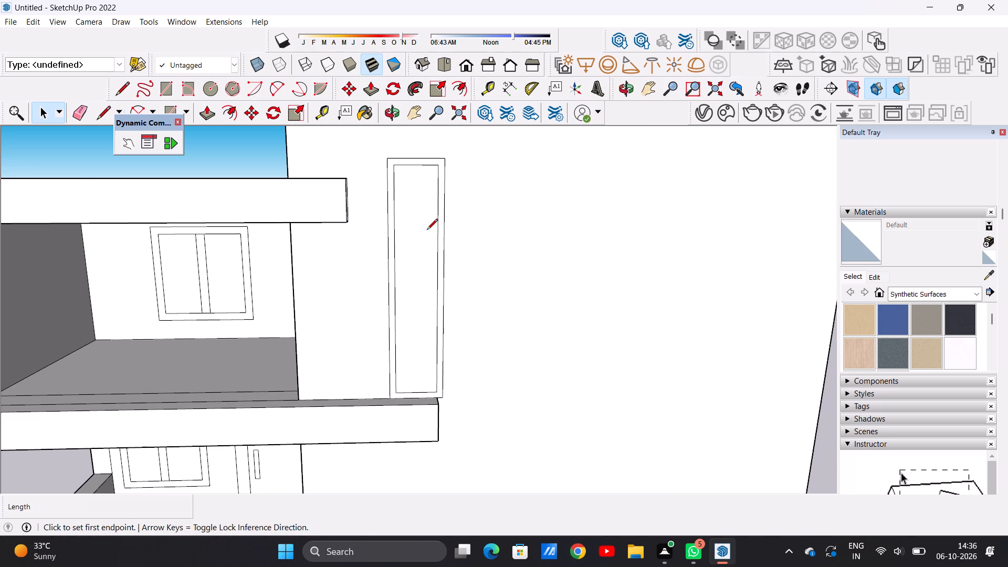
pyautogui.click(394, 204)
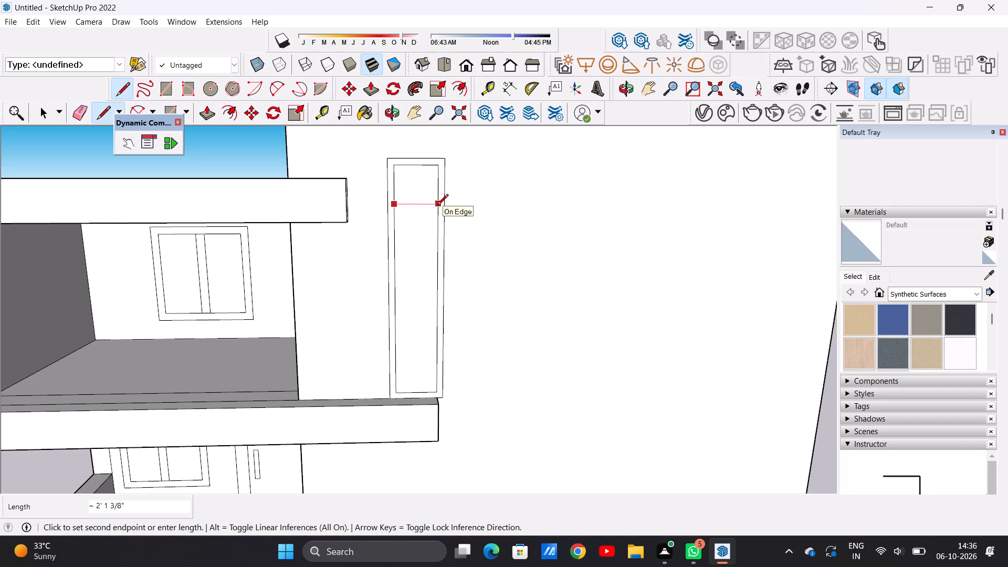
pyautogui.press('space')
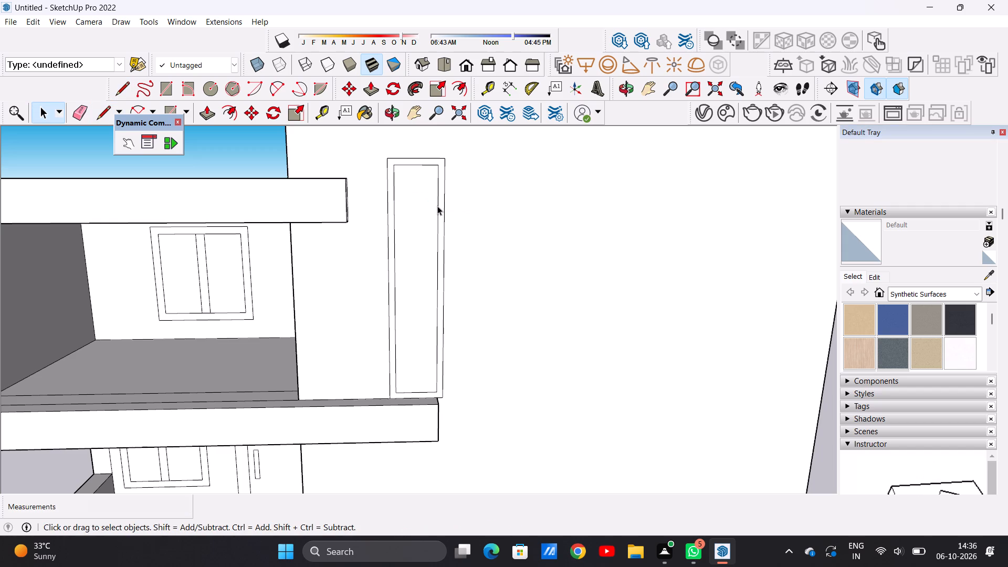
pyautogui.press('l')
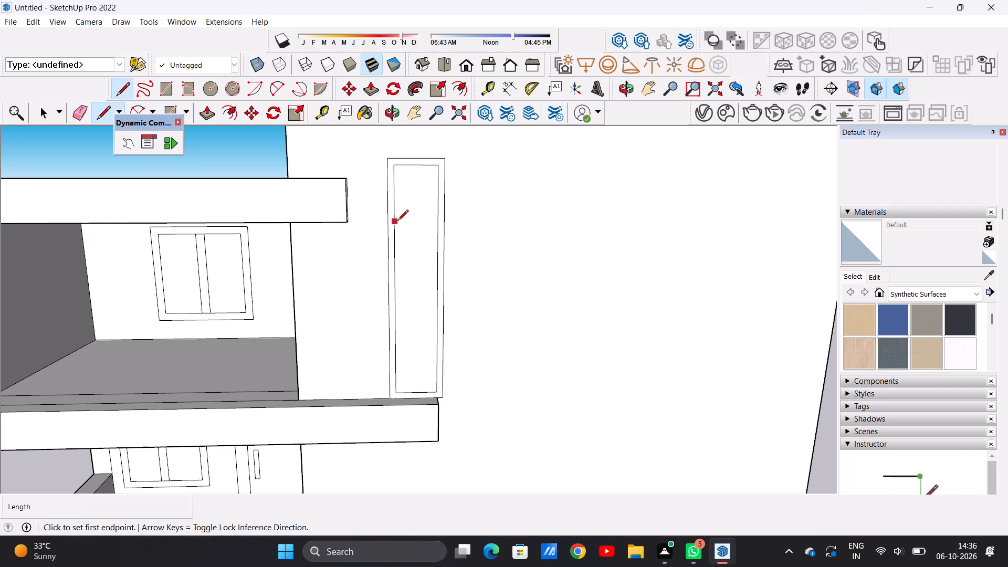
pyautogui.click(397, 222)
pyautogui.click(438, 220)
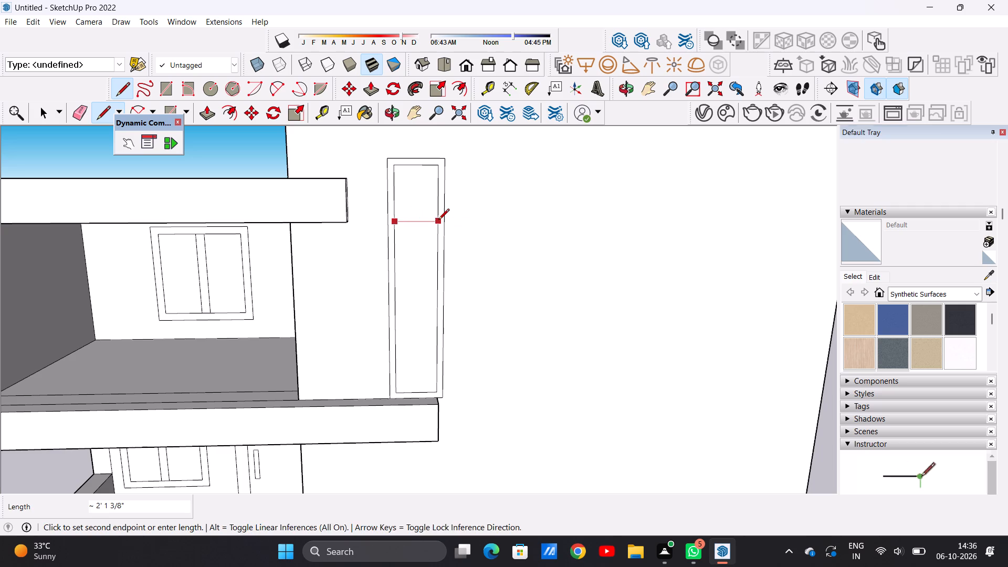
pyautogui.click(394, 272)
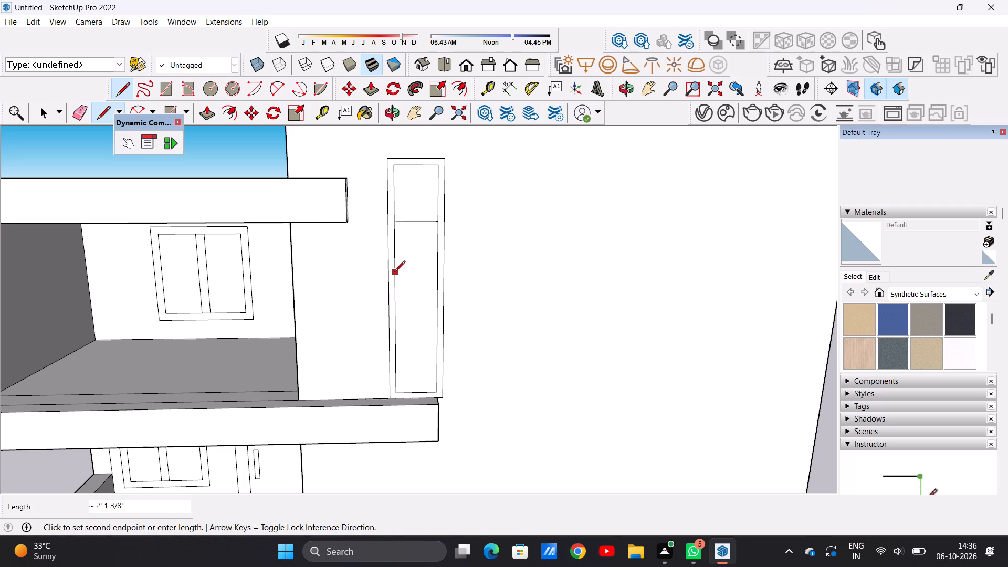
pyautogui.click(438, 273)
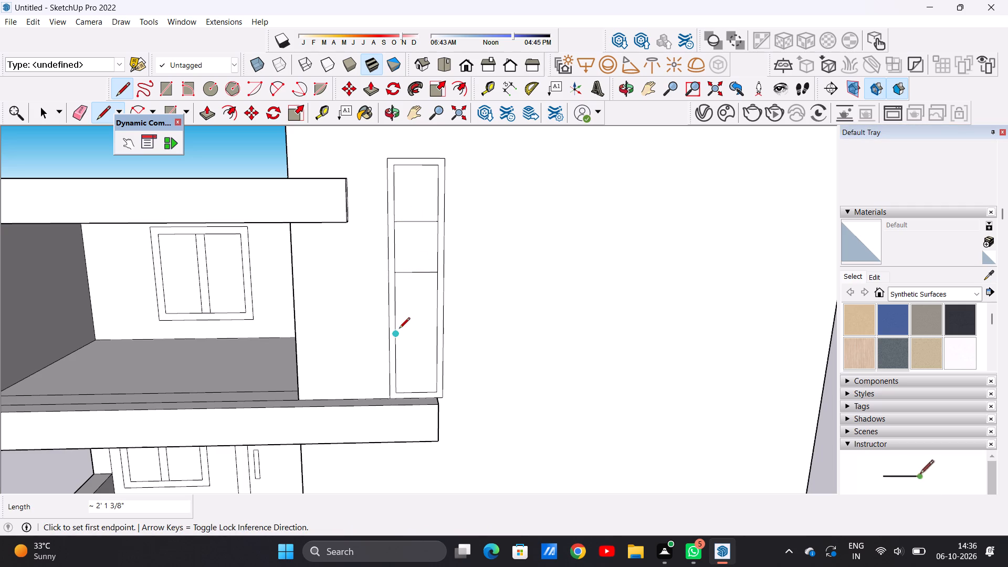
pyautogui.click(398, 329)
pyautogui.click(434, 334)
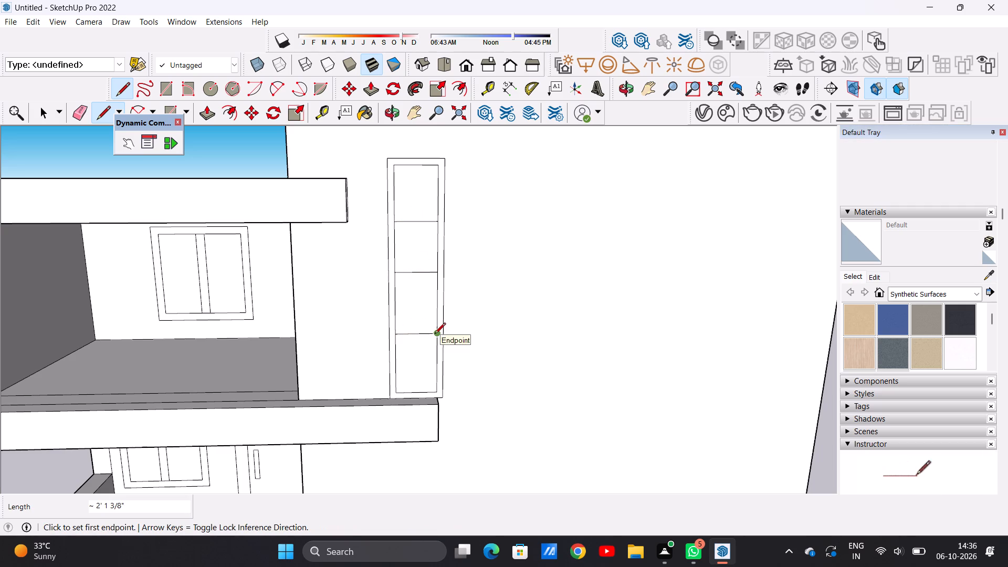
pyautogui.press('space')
# Examine the four-pane slit window on the tall wall against the roof slab, balcony slab and whole elevation.
pyautogui.scroll(-3, 399, 225)
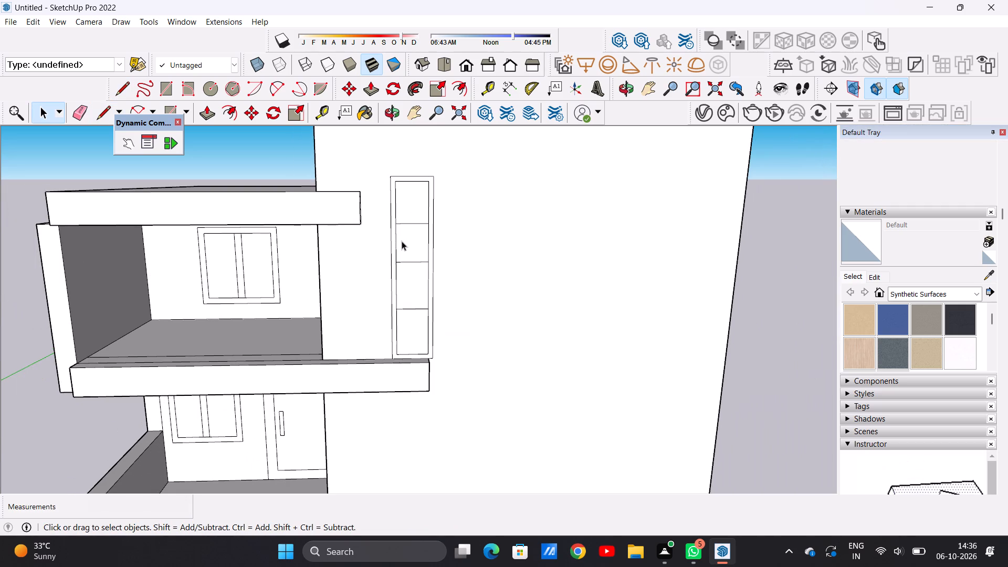
pyautogui.scroll(-3, 402, 241)
pyautogui.moveTo(402, 225); pyautogui.dragTo(476, 223, button='middle')
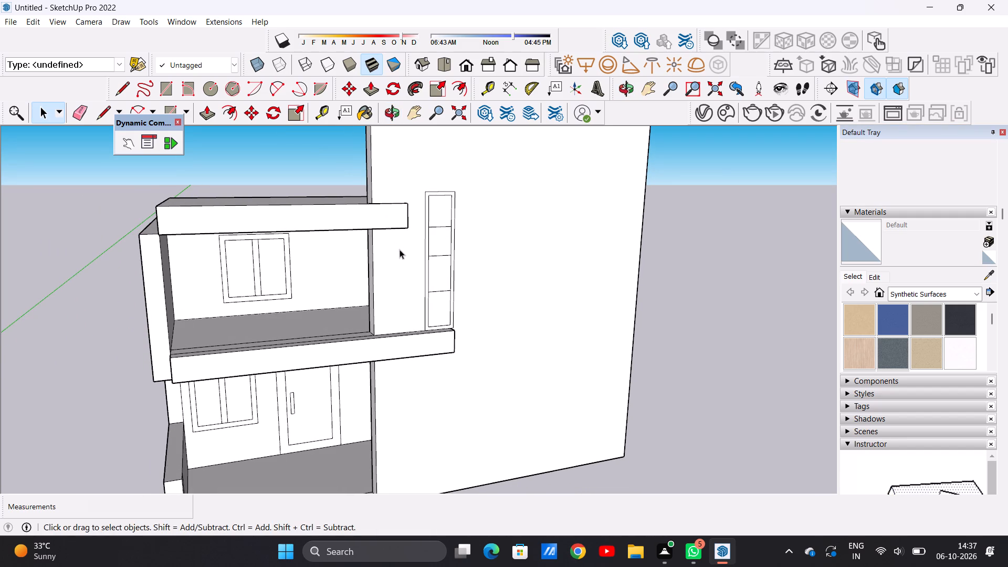
pyautogui.scroll(-3, 404, 259)
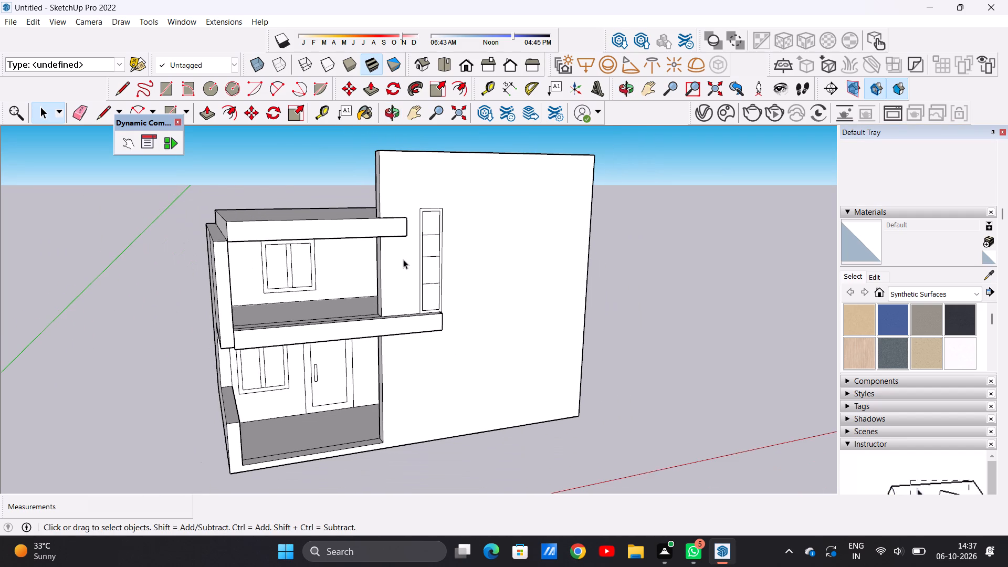
pyautogui.scroll(6, 458, 195)
pyautogui.scroll(-7, 458, 195)
pyautogui.moveTo(476, 255); pyautogui.dragTo(456, 259, button='middle')
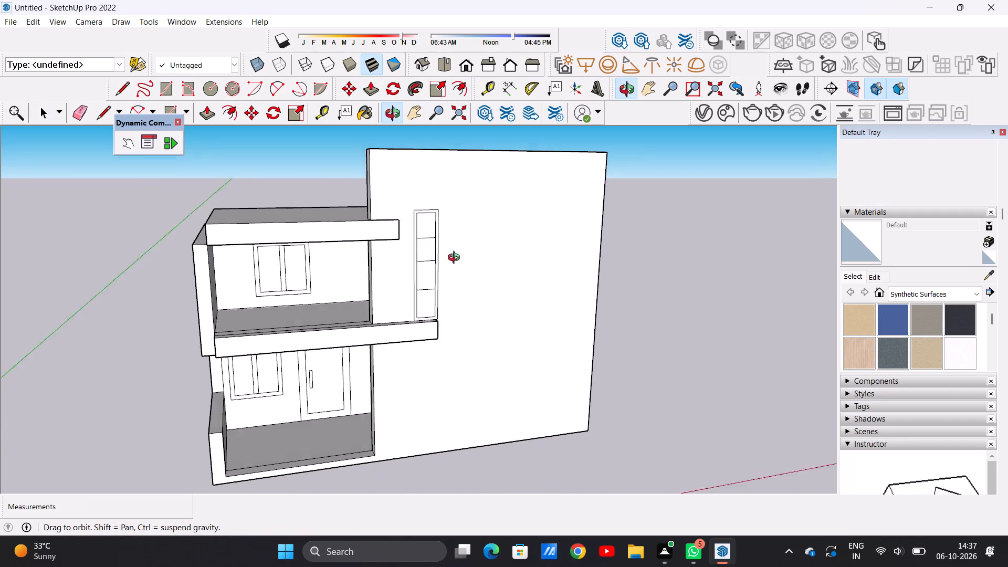
pyautogui.moveTo(456, 259); pyautogui.dragTo(411, 257, button='middle')
pyautogui.scroll(-3, 414, 257)
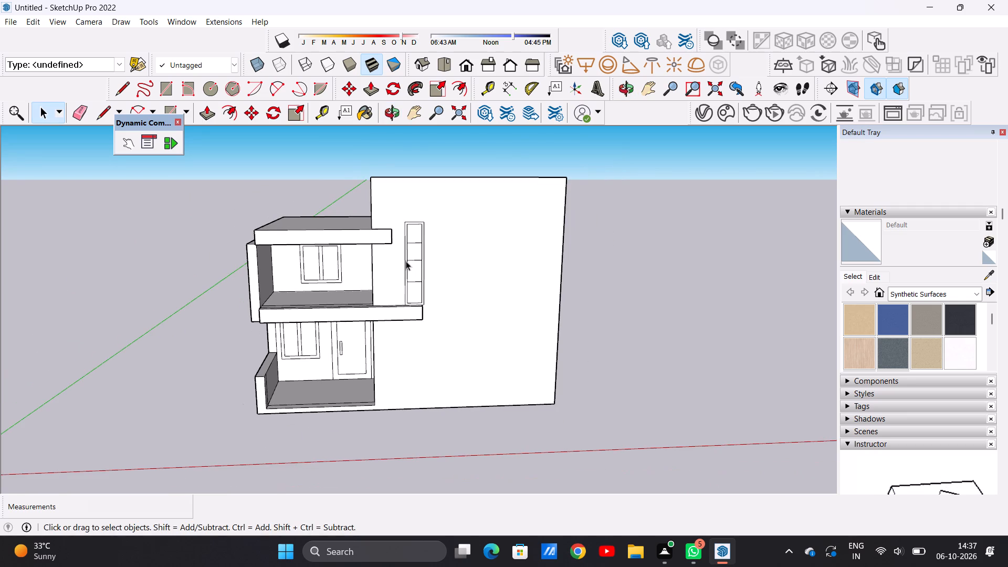
pyautogui.scroll(-6, 436, 227)
pyautogui.scroll(2, 490, 231)
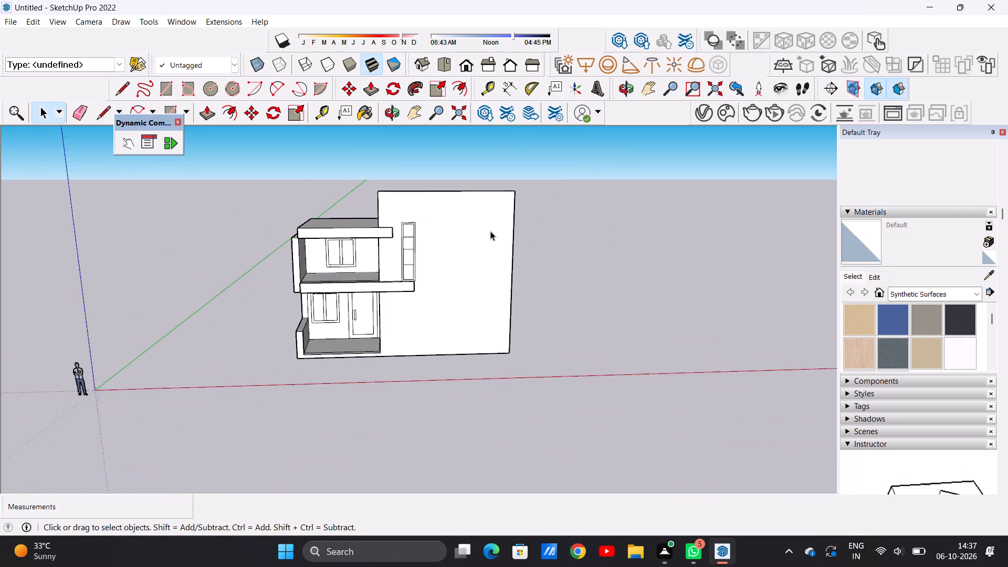
pyautogui.scroll(3, 490, 231)
pyautogui.scroll(-9, 442, 236)
pyautogui.scroll(6, 448, 250)
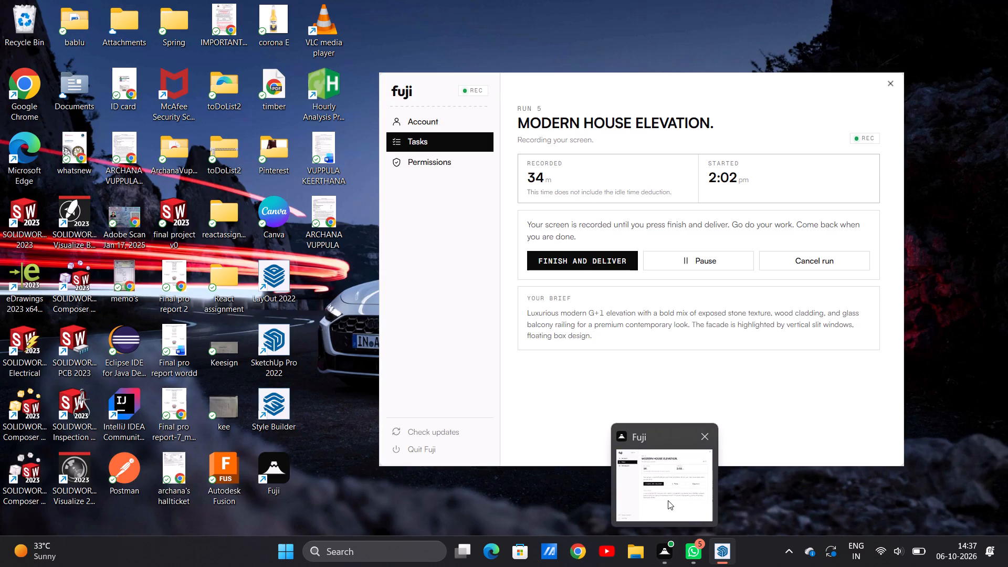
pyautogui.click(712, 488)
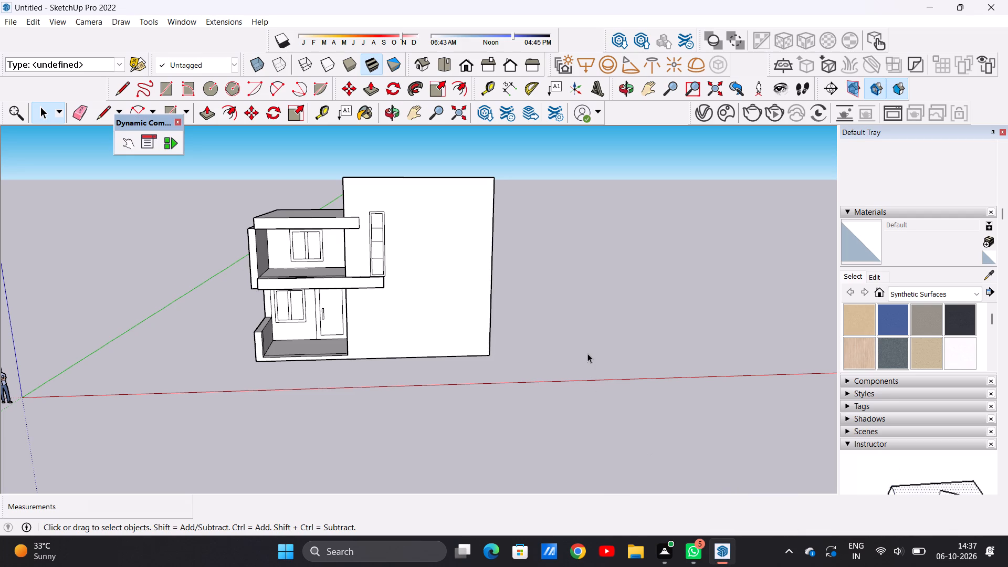
# Examine the elevation in the Front view and from slightly above, comparing the slit window with the slabs and tall wall.
pyautogui.scroll(-3, 360, 333)
pyautogui.scroll(6, 403, 220)
pyautogui.scroll(-3, 415, 282)
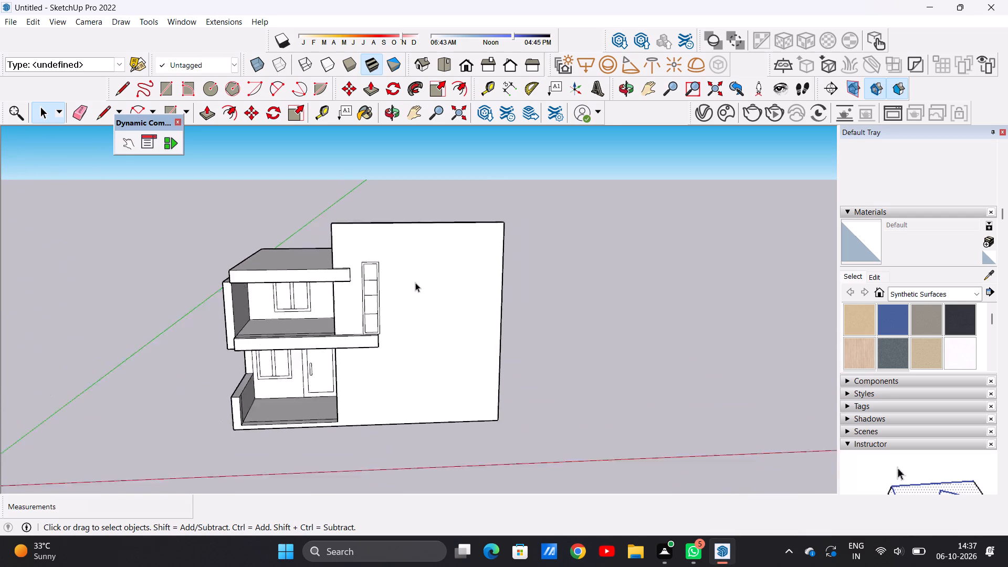
pyautogui.scroll(-2, 415, 282)
pyautogui.scroll(5, 364, 377)
pyautogui.moveTo(374, 376); pyautogui.dragTo(374, 352, button='middle')
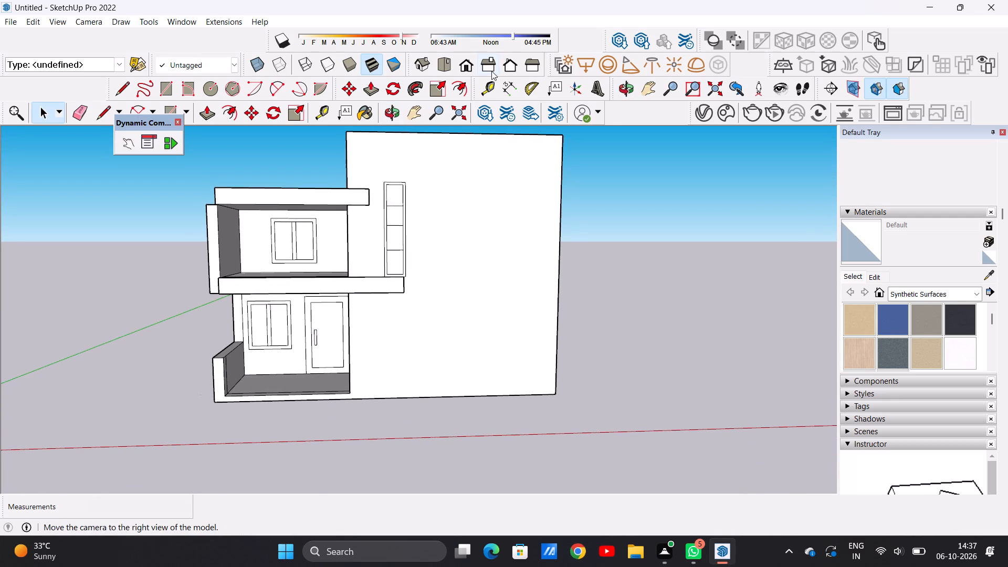
pyautogui.click(464, 66)
pyautogui.scroll(2, 502, 279)
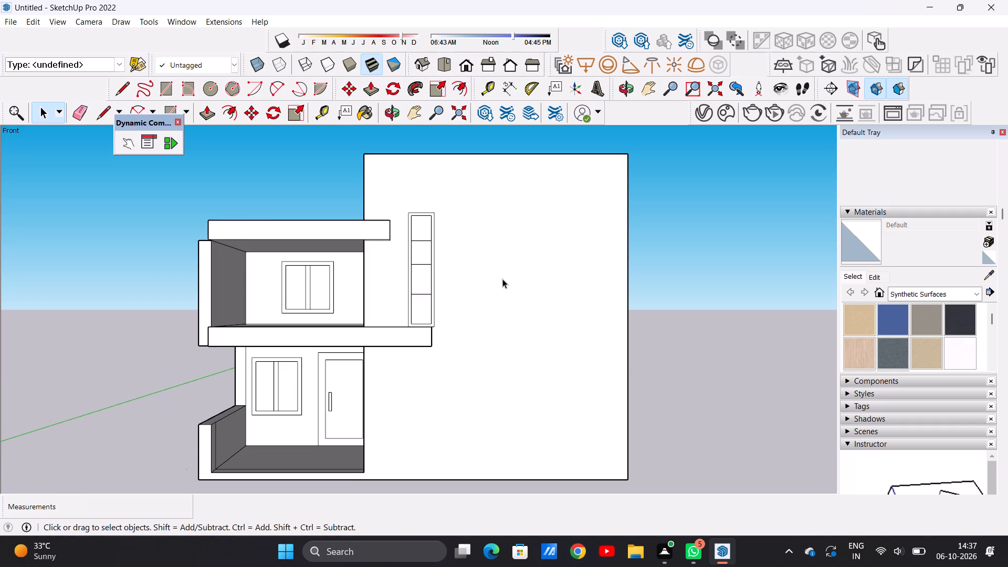
pyautogui.scroll(-6, 502, 279)
pyautogui.scroll(3, 488, 416)
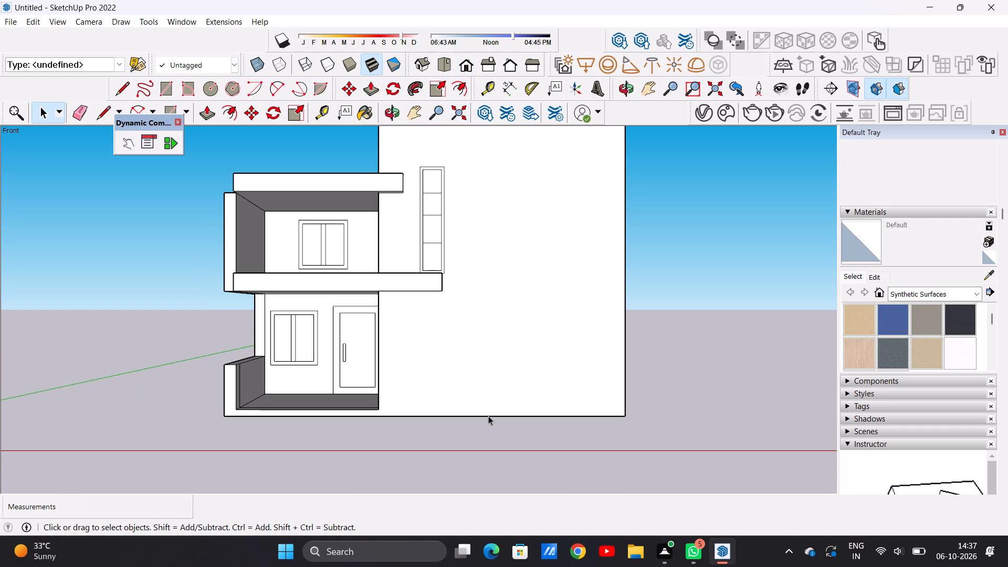
pyautogui.scroll(1, 406, 307)
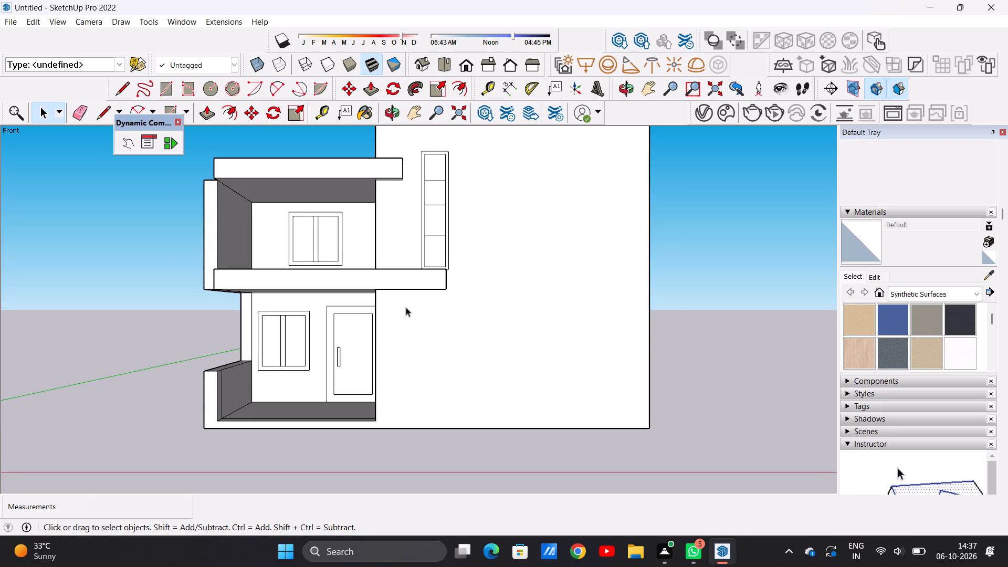
pyautogui.scroll(1, 406, 307)
pyautogui.moveTo(406, 307); pyautogui.dragTo(404, 337, button='middle')
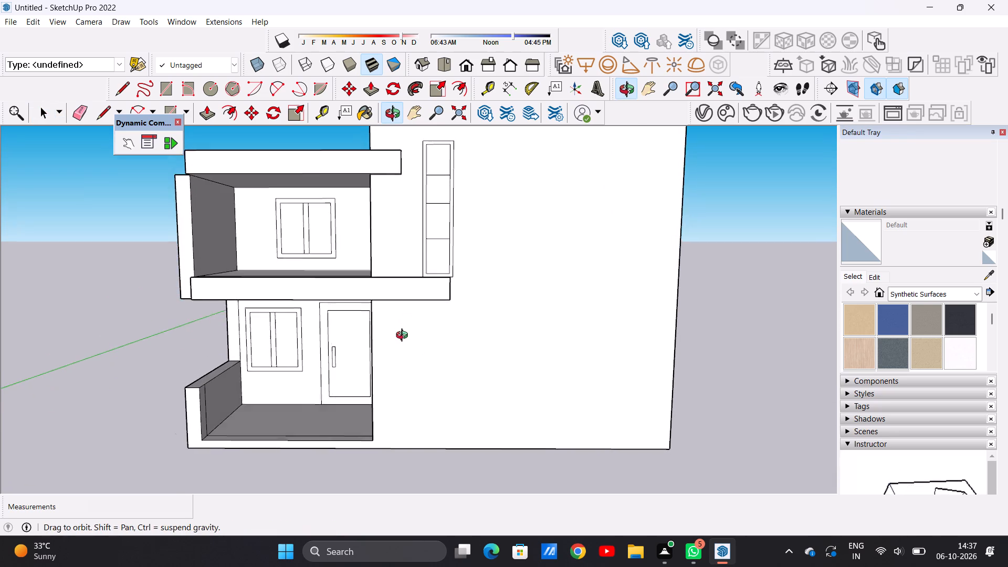
pyautogui.moveTo(404, 337); pyautogui.dragTo(404, 344, button='middle')
pyautogui.scroll(1, 416, 330)
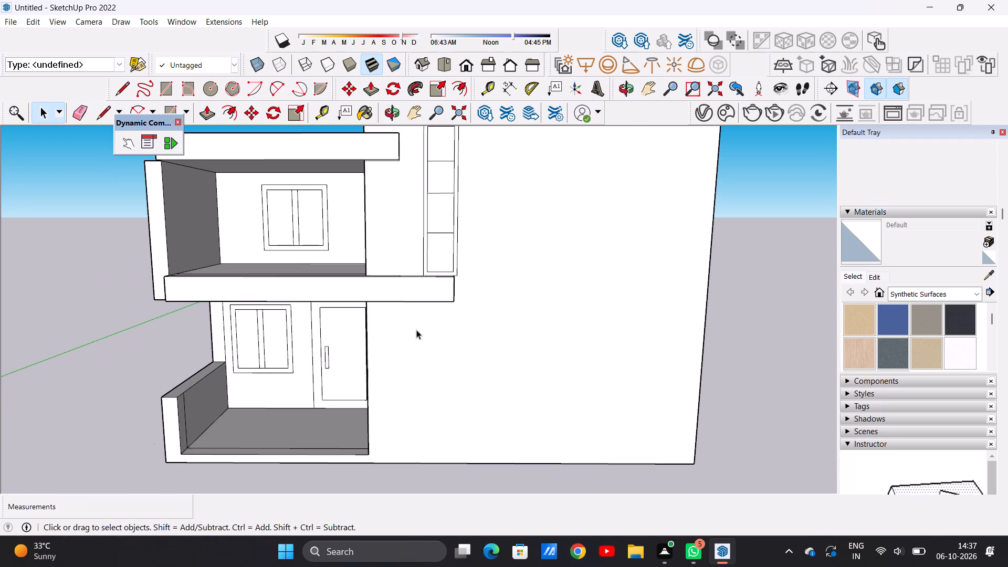
pyautogui.scroll(-2, 416, 330)
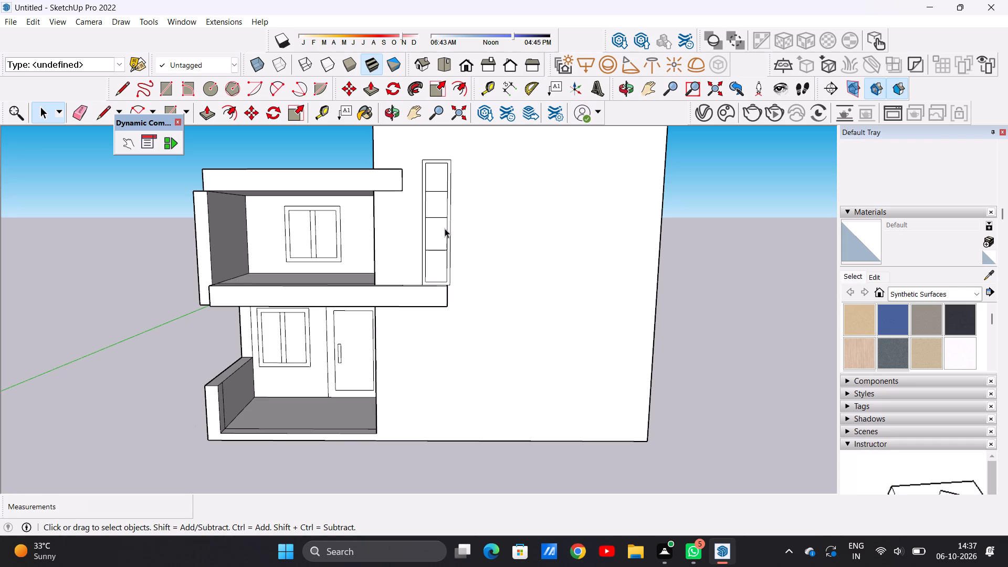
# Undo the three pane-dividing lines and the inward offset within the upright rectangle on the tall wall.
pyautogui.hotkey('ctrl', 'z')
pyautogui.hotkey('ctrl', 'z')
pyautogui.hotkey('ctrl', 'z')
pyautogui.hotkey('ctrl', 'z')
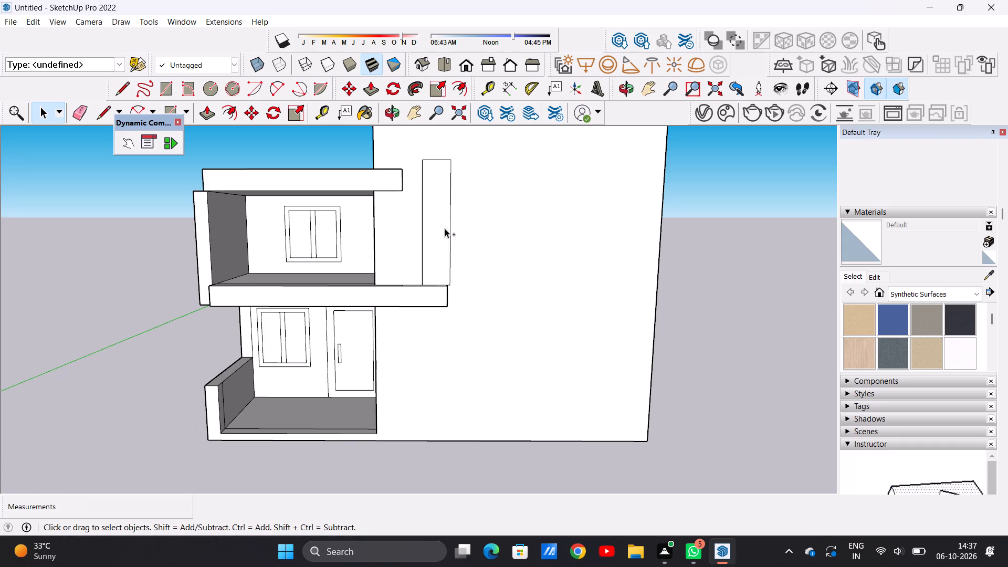
# Undo the upright rectangle drawn on the tall wall.
pyautogui.hotkey('ctrl', 'z')
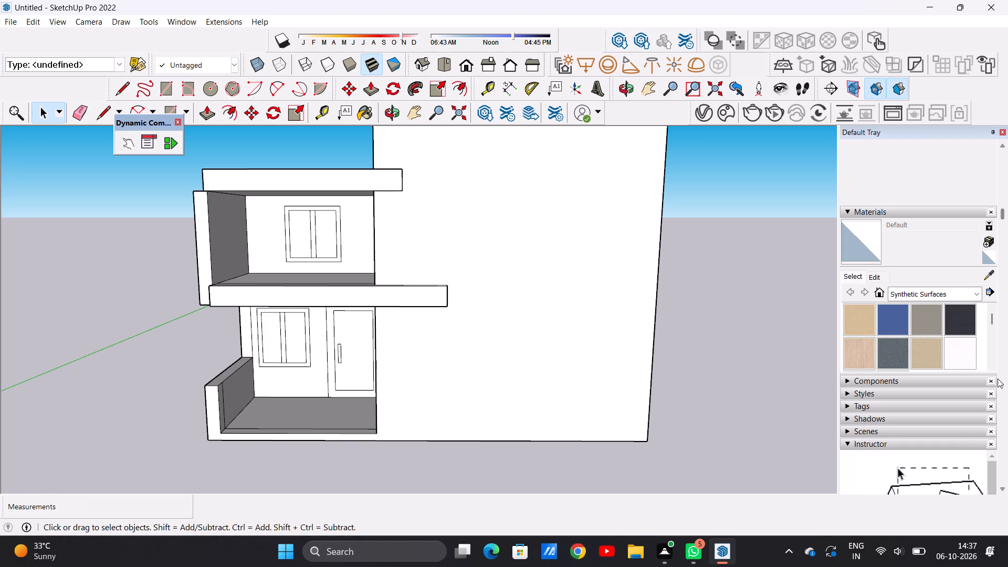
# Draw an upright rectangle about 3' 11 1/4" by 13' 5 1/16" on the tall wall, standing on the balcony slab and ending at its outer end.
pyautogui.press('r')
pyautogui.moveTo(470, 431); pyautogui.dragTo(471, 474, button='middle')
pyautogui.scroll(4, 414, 281)
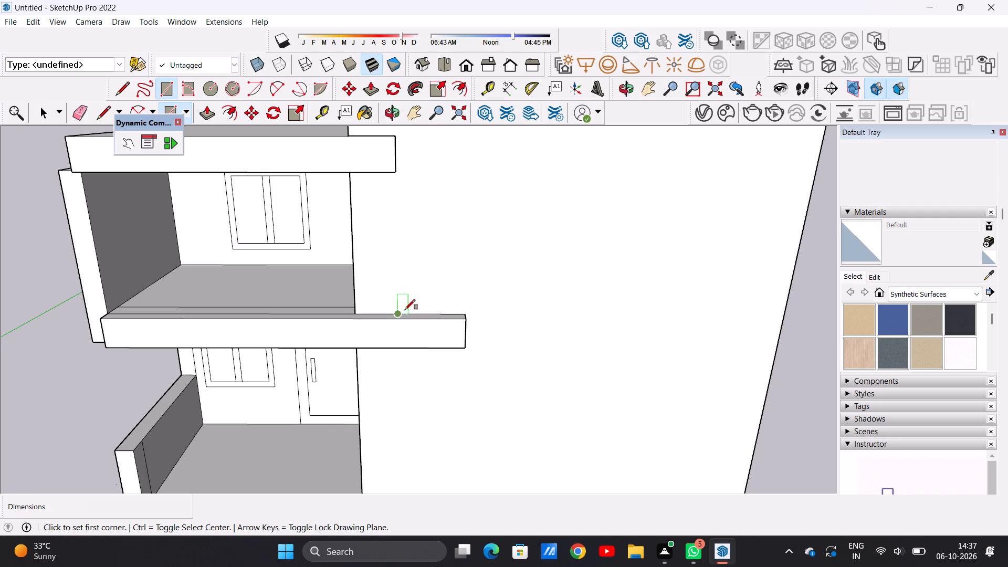
pyautogui.scroll(6, 407, 311)
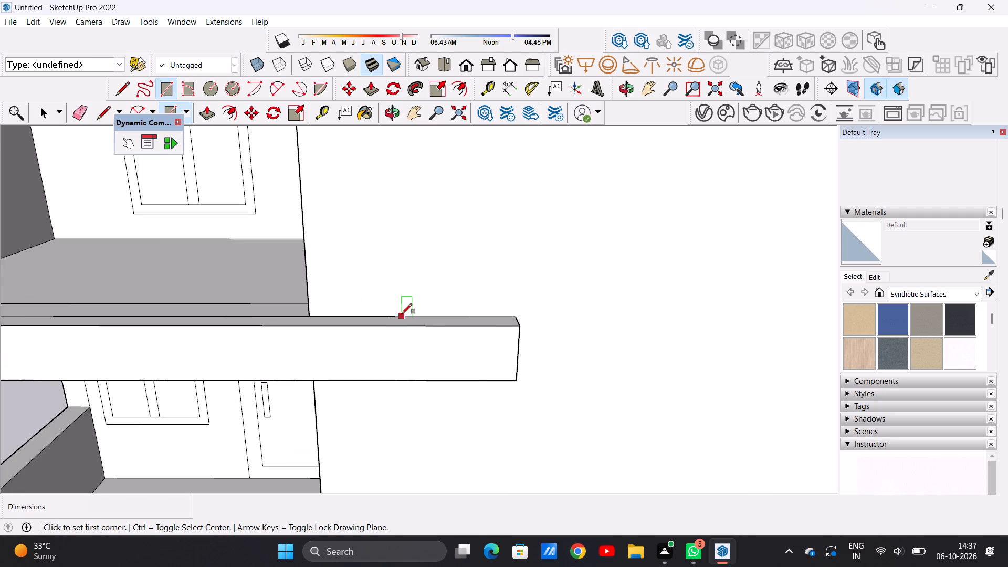
pyautogui.click(402, 314)
pyautogui.click(514, 316)
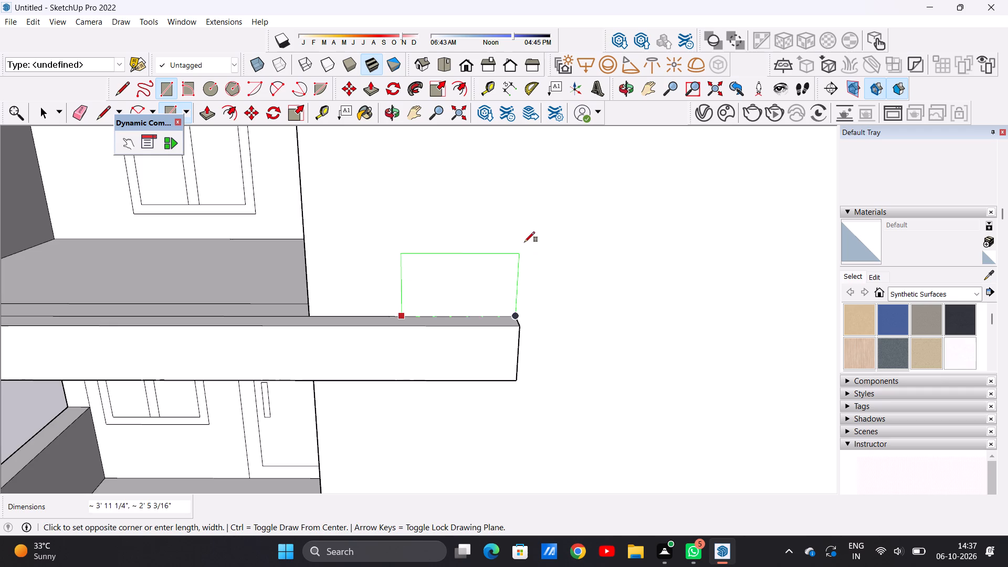
pyautogui.scroll(-12, 483, 290)
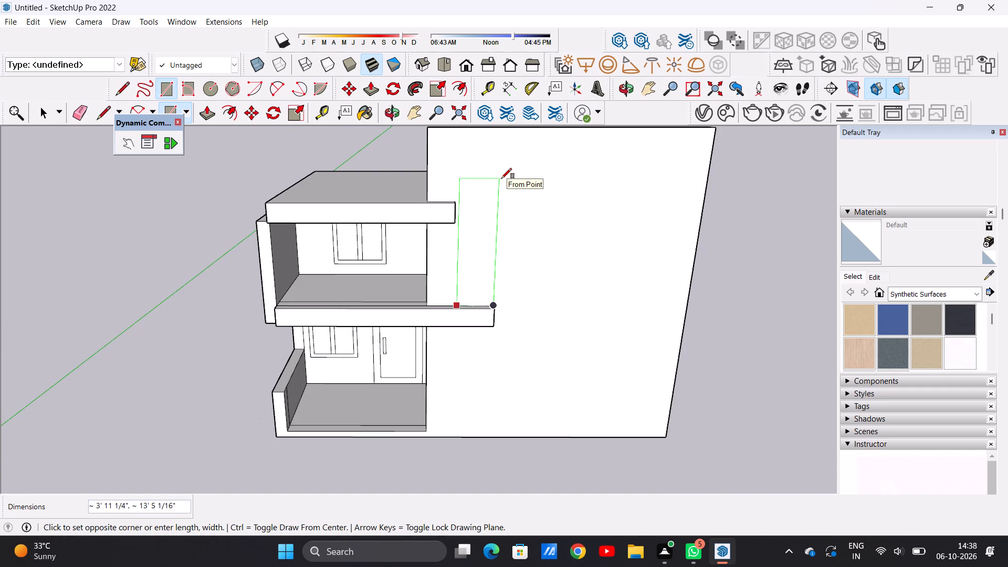
pyautogui.click(503, 178)
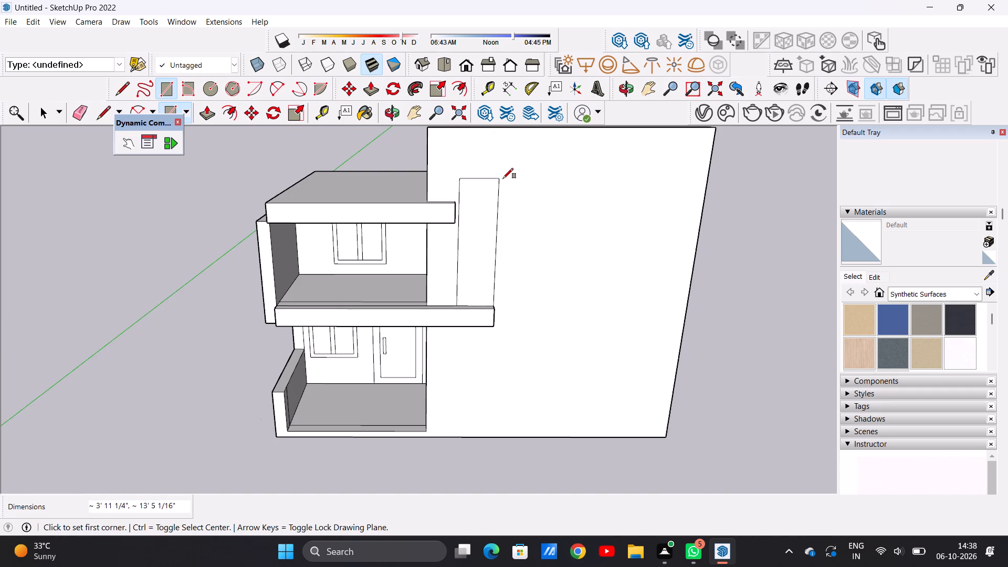
pyautogui.press('b')
pyautogui.moveTo(530, 305); pyautogui.dragTo(521, 261, button='middle')
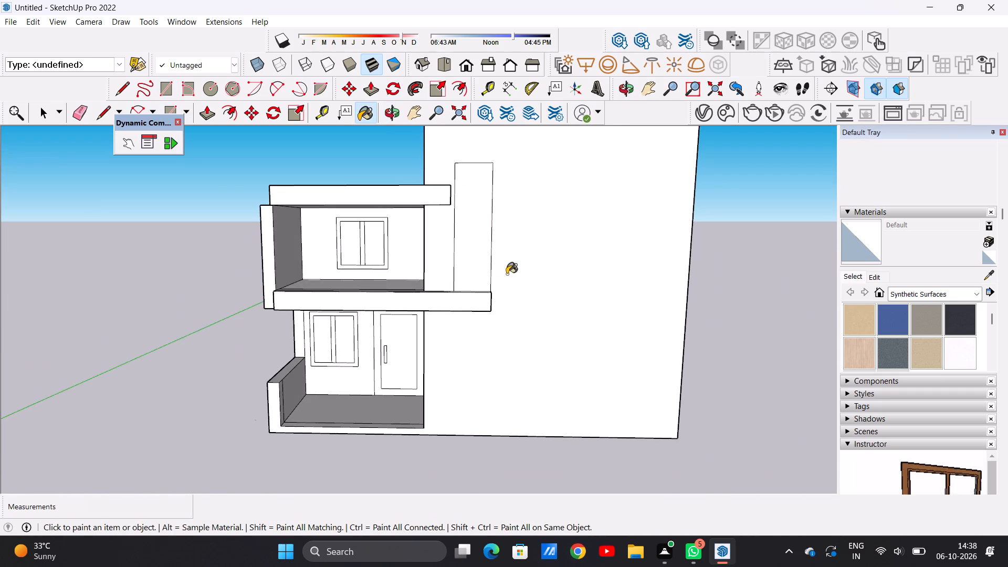
pyautogui.scroll(-6, 499, 290)
pyautogui.scroll(11, 507, 229)
pyautogui.press('space')
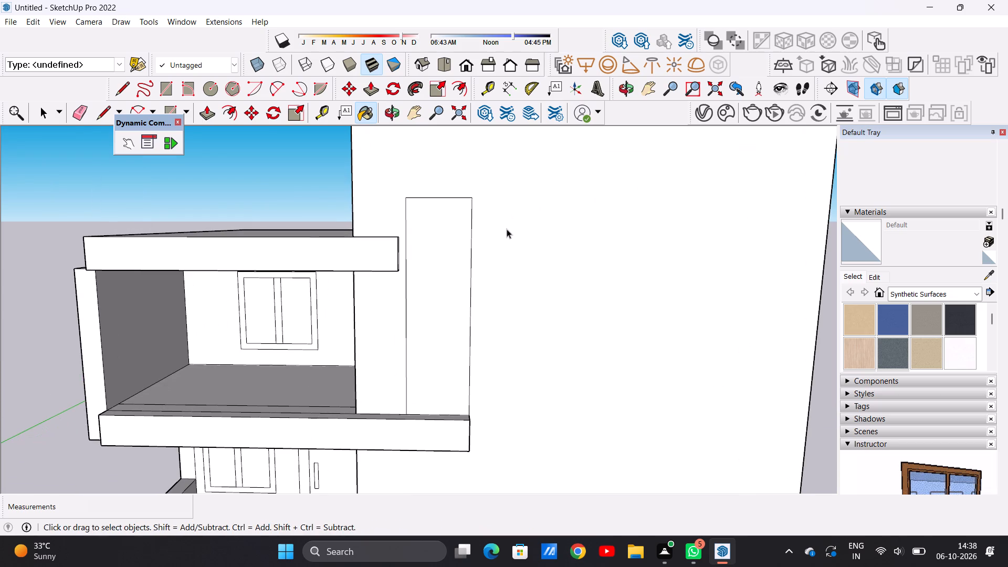
# Offset the upright rectangle's outline inward by about 6 1/16" to form the slit window's frame.
pyautogui.write('OF')
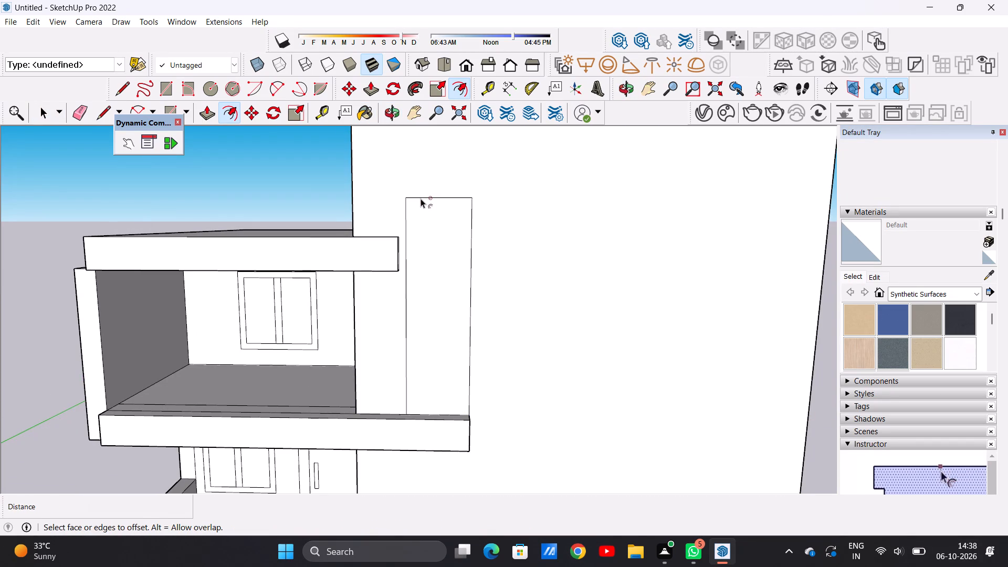
pyautogui.click(451, 207)
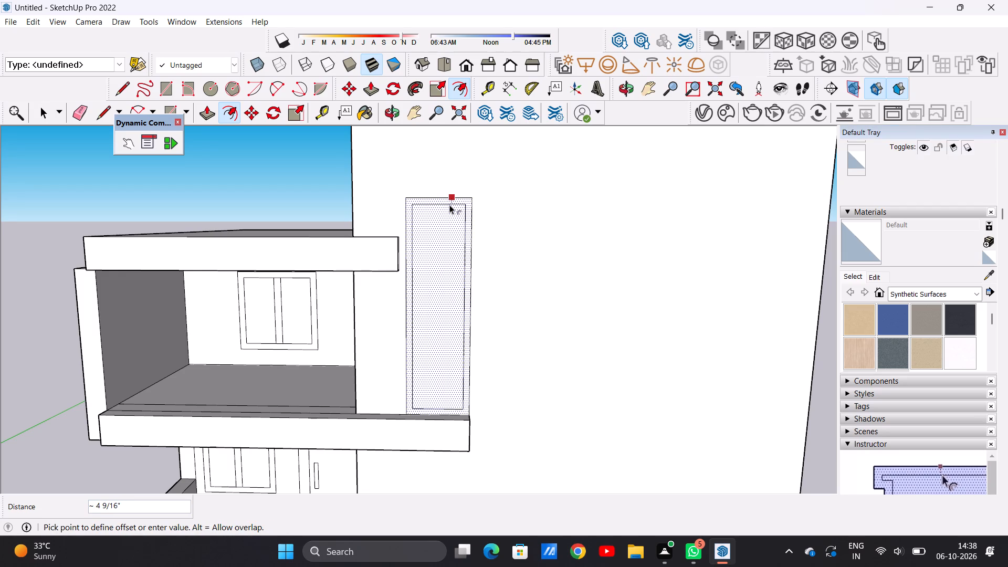
pyautogui.click(451, 206)
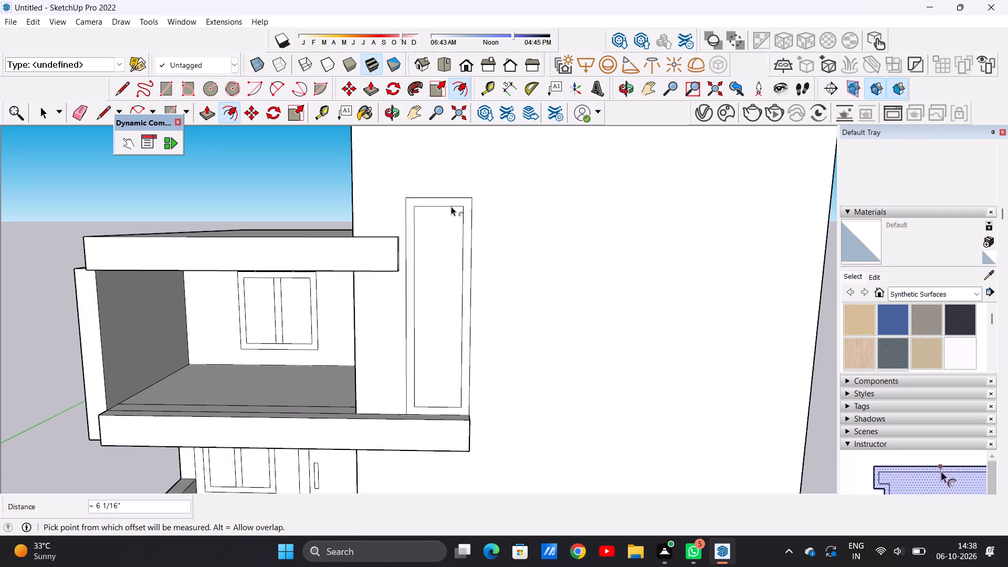
pyautogui.press('space')
# Draw three horizontal lines, each about 2' 11 1/8" long, across the inner outline to divide it into four panes.
pyautogui.scroll(-2, 432, 246)
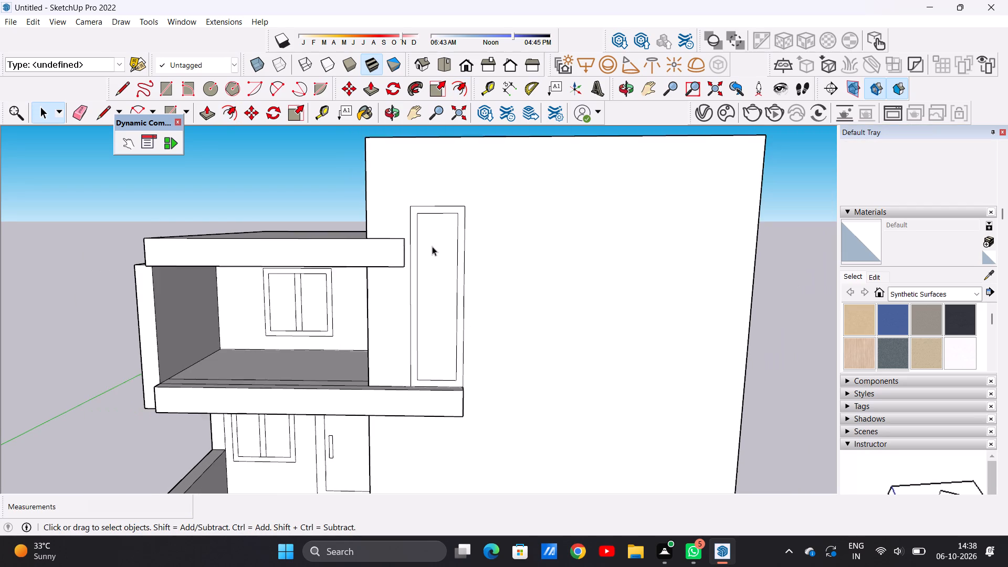
pyautogui.scroll(-4, 432, 246)
pyautogui.scroll(4, 465, 237)
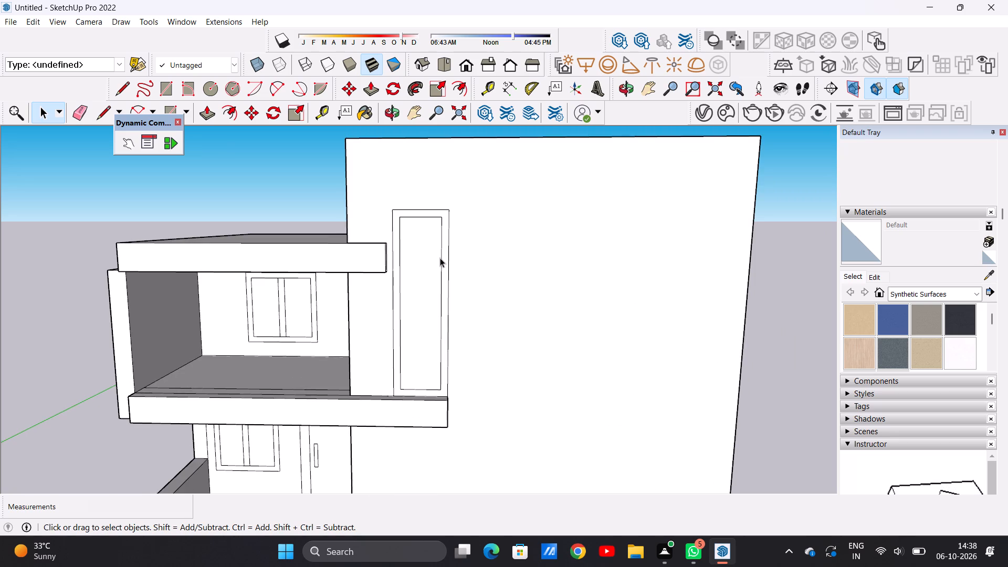
pyautogui.scroll(-8, 440, 258)
pyautogui.scroll(10, 444, 247)
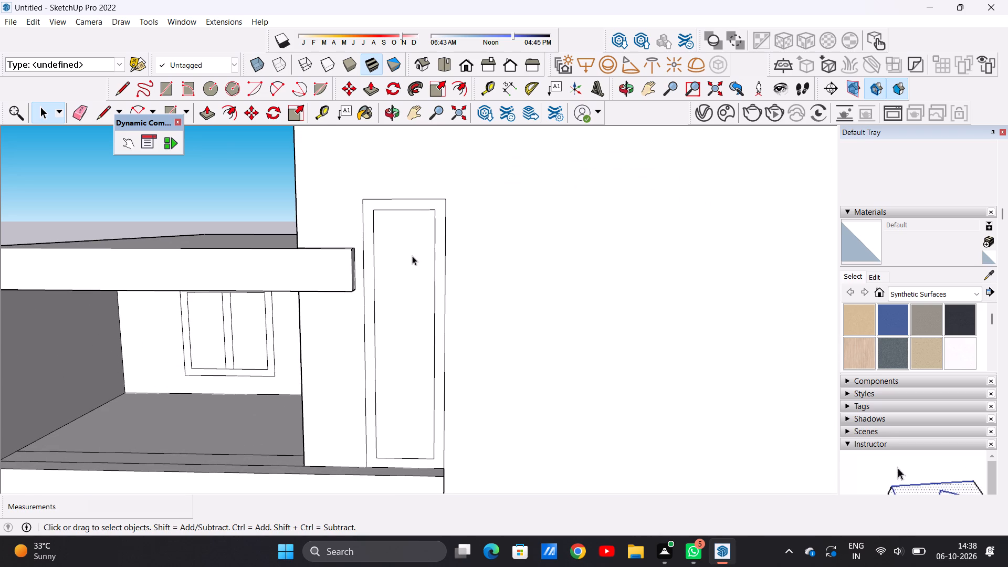
pyautogui.press('l')
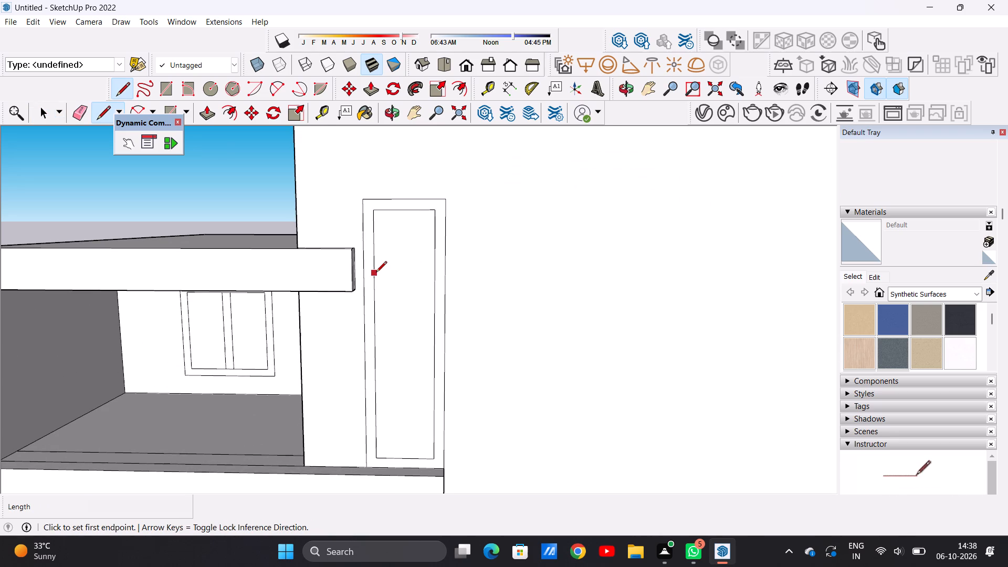
pyautogui.click(376, 273)
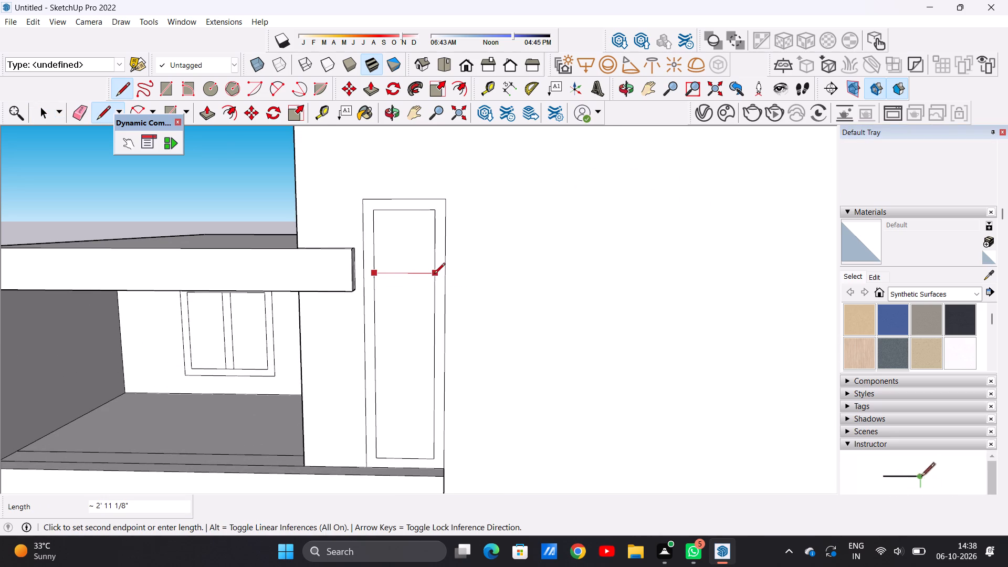
pyautogui.click(434, 275)
pyautogui.click(376, 341)
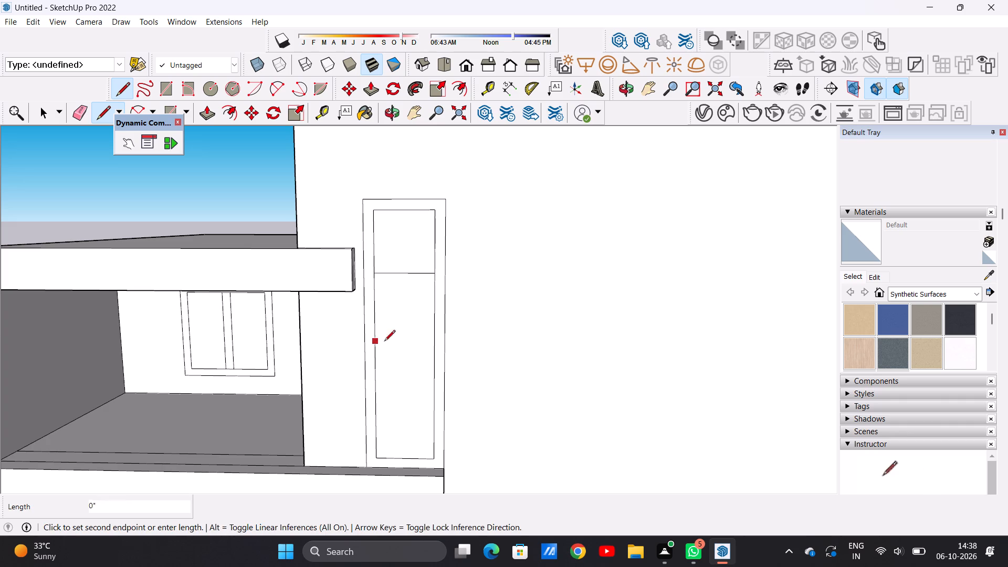
pyautogui.click(430, 344)
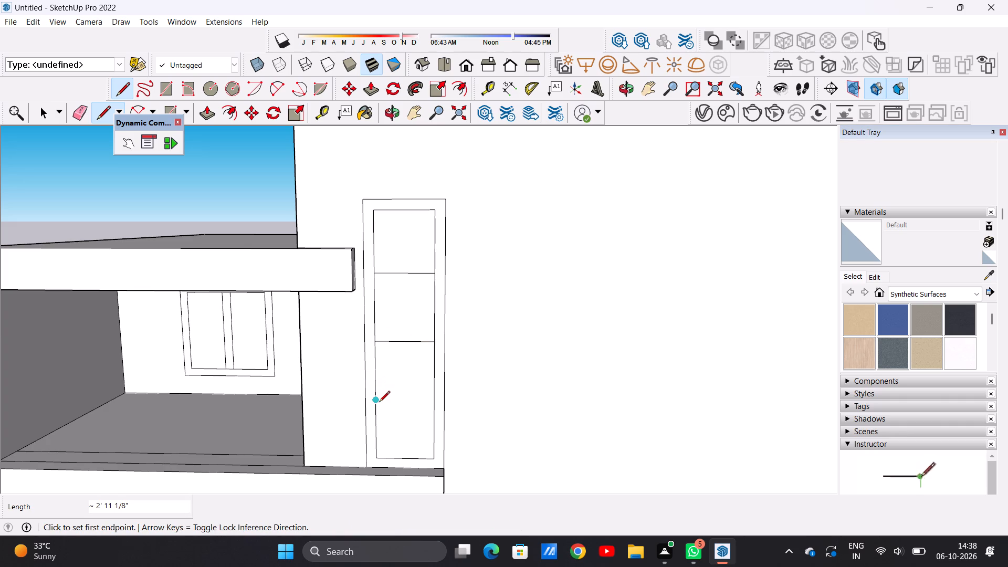
pyautogui.click(379, 403)
pyautogui.click(433, 406)
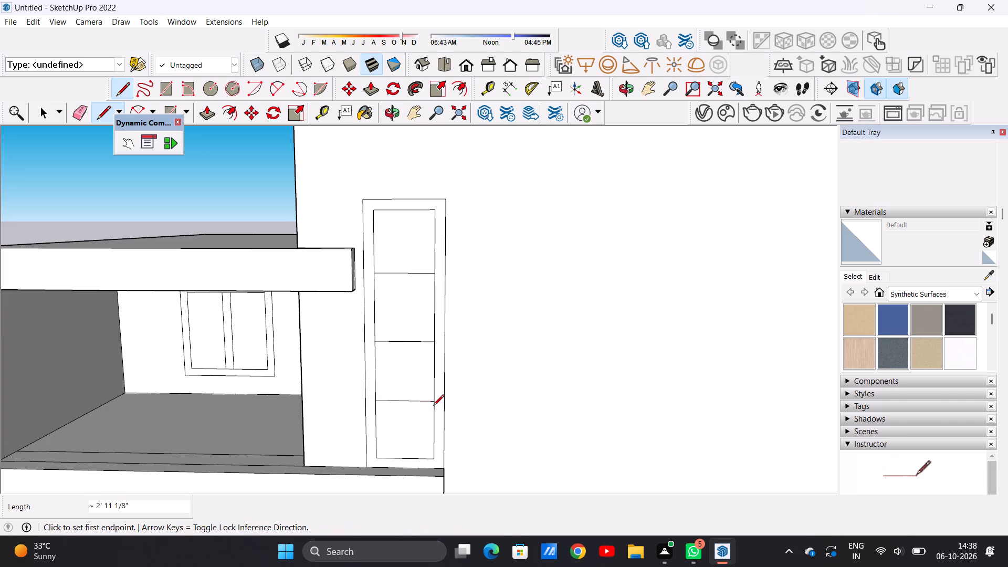
pyautogui.press('space')
# Examine the widened four-pane slit window's proportions against the slabs, tall wall and whole elevation.
pyautogui.scroll(-9, 415, 401)
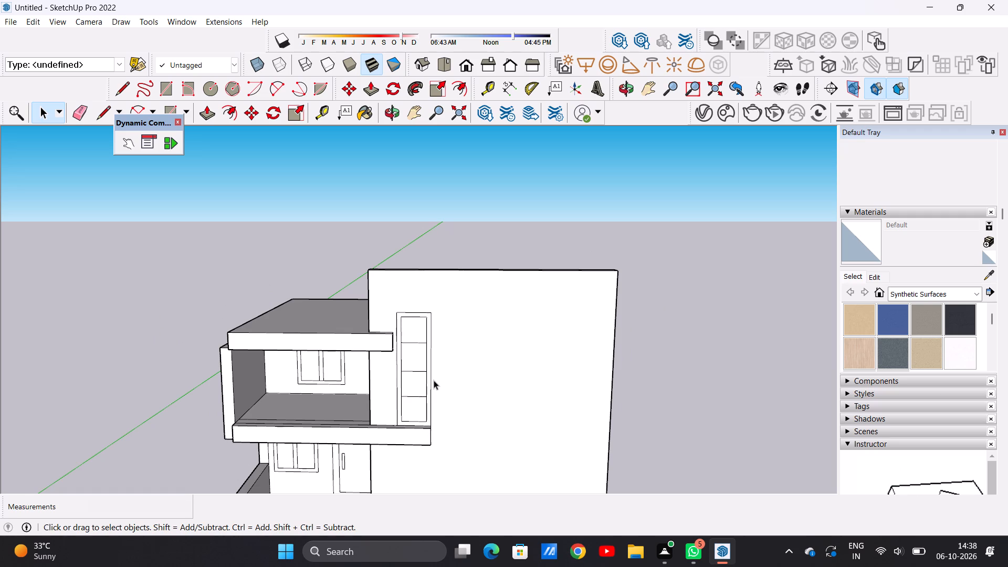
pyautogui.scroll(-4, 393, 311)
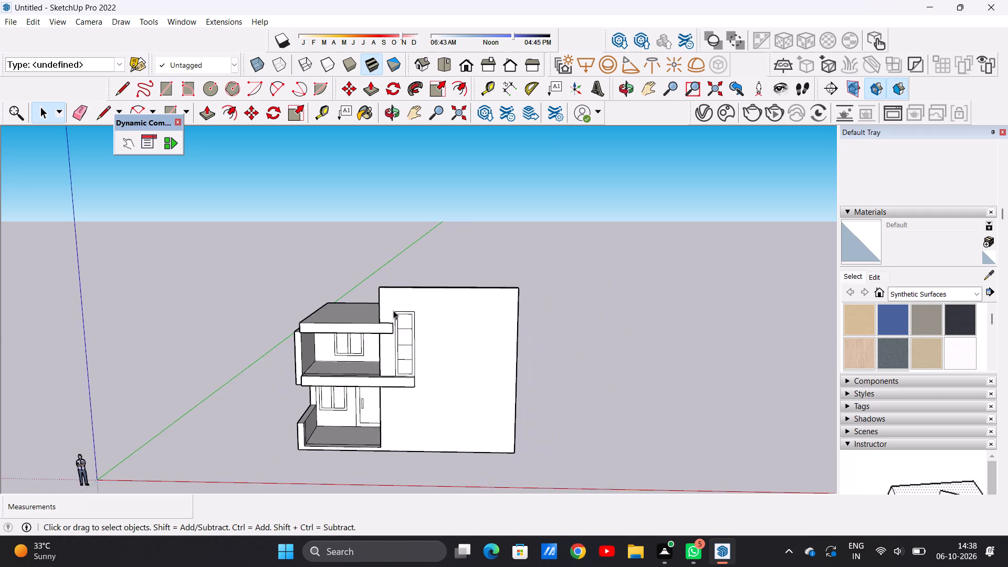
pyautogui.scroll(-7, 393, 310)
pyautogui.scroll(8, 388, 371)
pyautogui.moveTo(474, 388); pyautogui.dragTo(497, 368, button='middle')
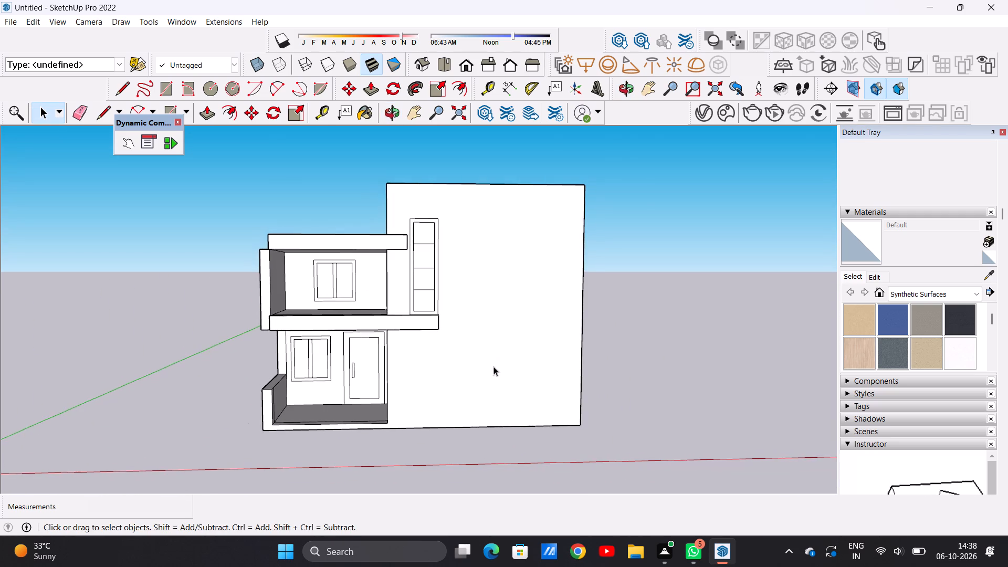
pyautogui.scroll(4, 467, 358)
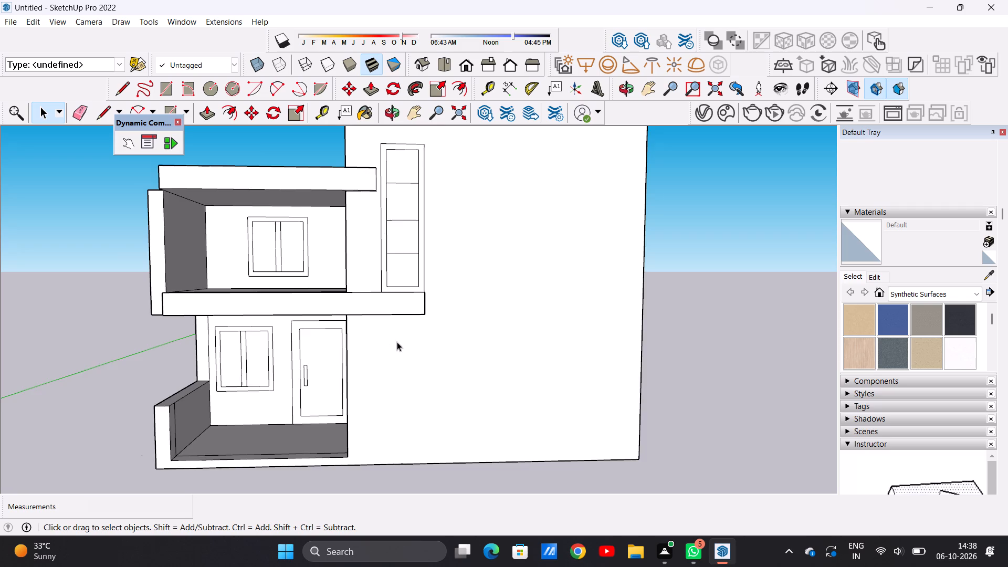
pyautogui.scroll(-2, 385, 346)
pyautogui.middleClick(458, 357)
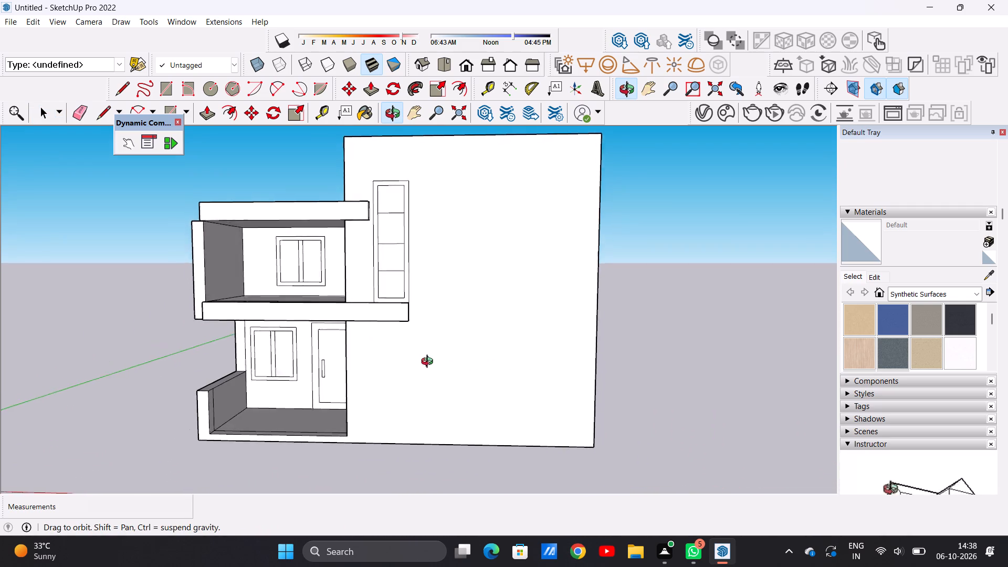
pyautogui.scroll(-5, 456, 364)
pyautogui.scroll(6, 457, 363)
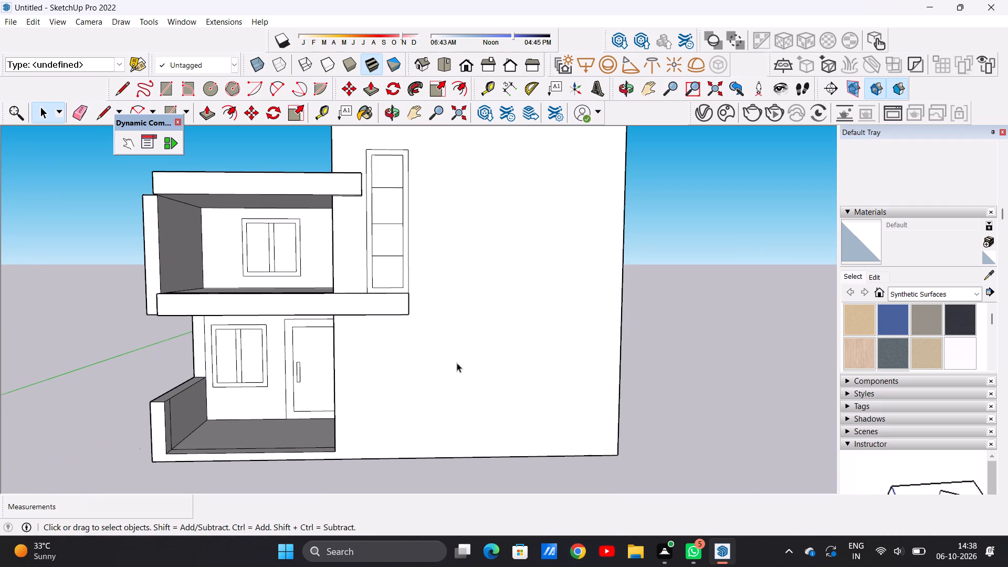
pyautogui.scroll(-6, 457, 363)
pyautogui.scroll(5, 457, 363)
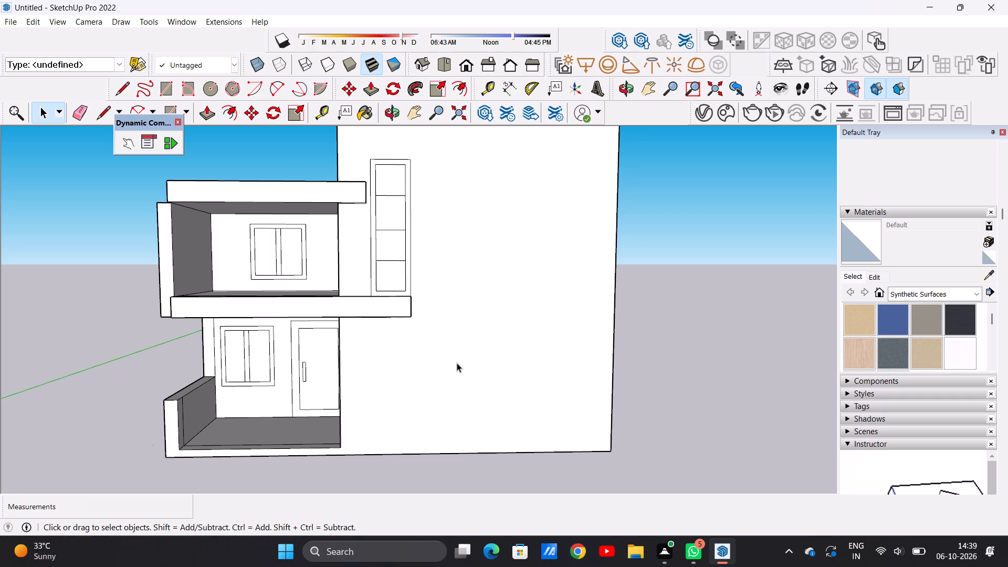
pyautogui.scroll(-5, 380, 365)
pyautogui.scroll(2, 397, 394)
# Draw an upright rectangle about 7' 11 3/4" high by 3' 3 7/8" wide on the tall wall below the balcony slab, beneath the slit window.
pyautogui.scroll(1, 400, 392)
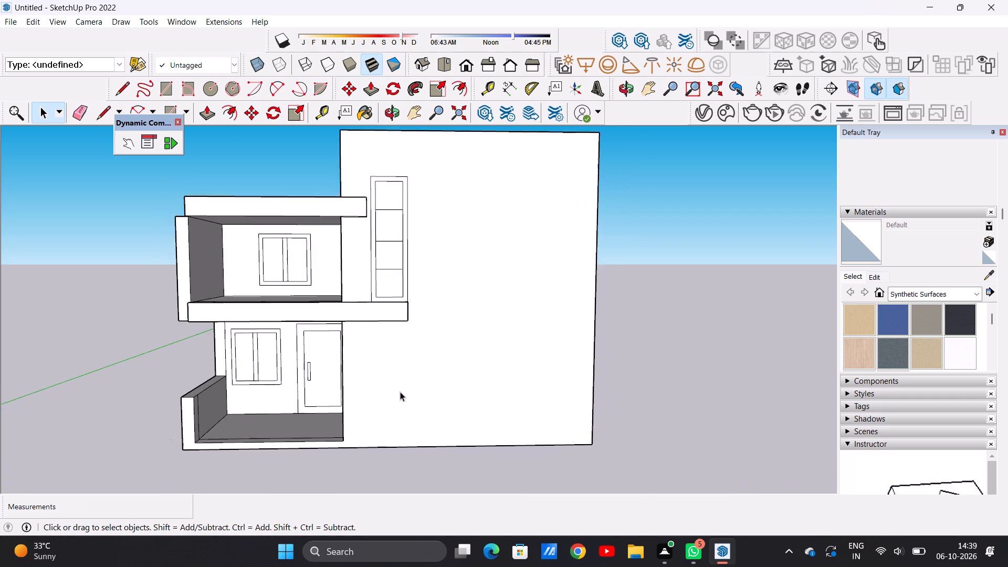
pyautogui.scroll(2, 400, 392)
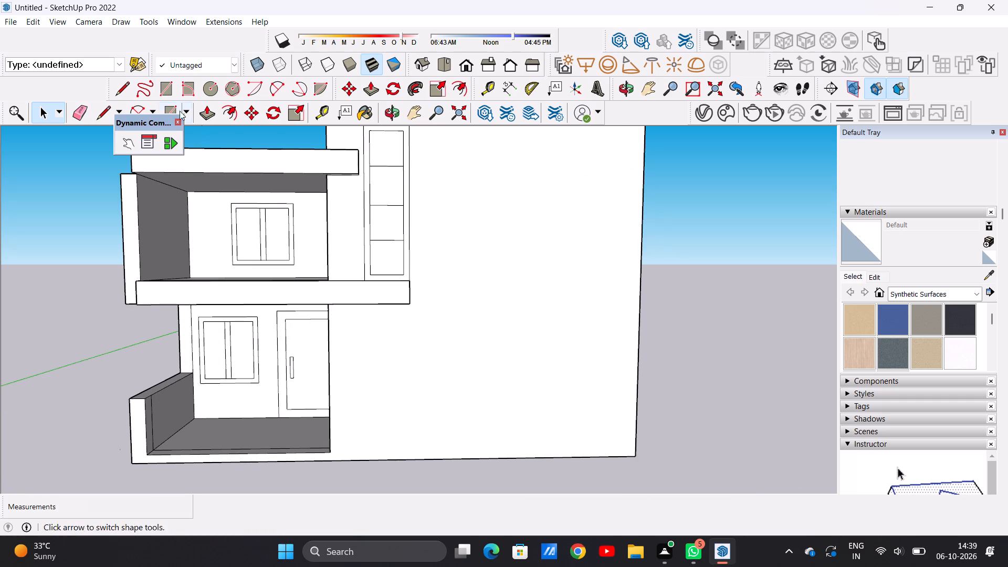
pyautogui.click(163, 82)
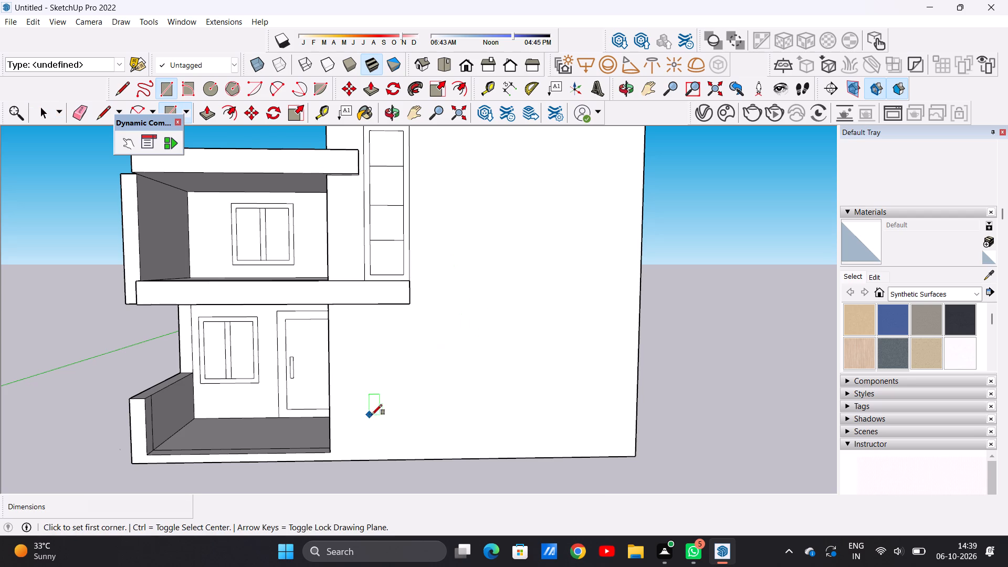
pyautogui.middleClick(374, 415)
pyautogui.scroll(6, 381, 346)
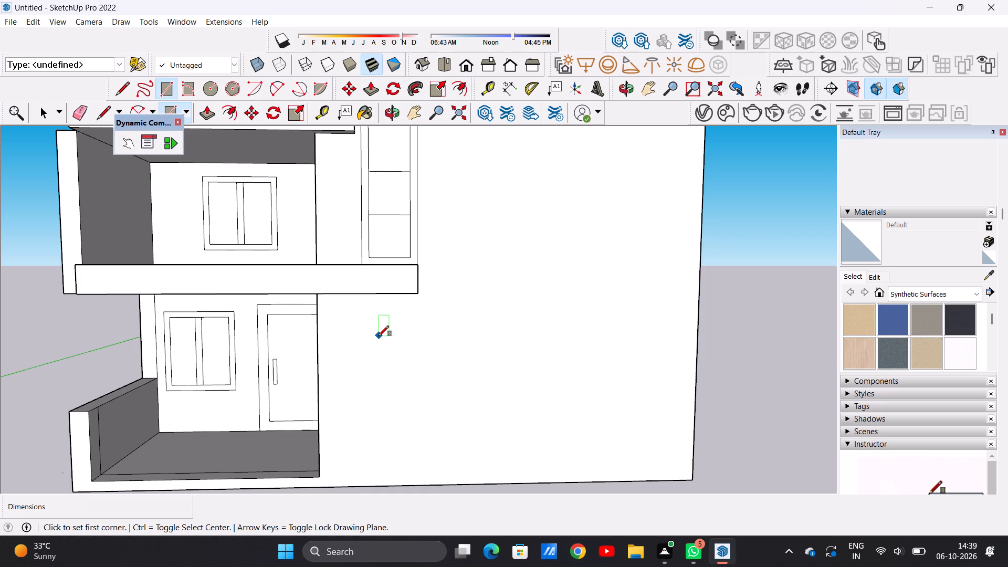
pyautogui.scroll(6, 364, 308)
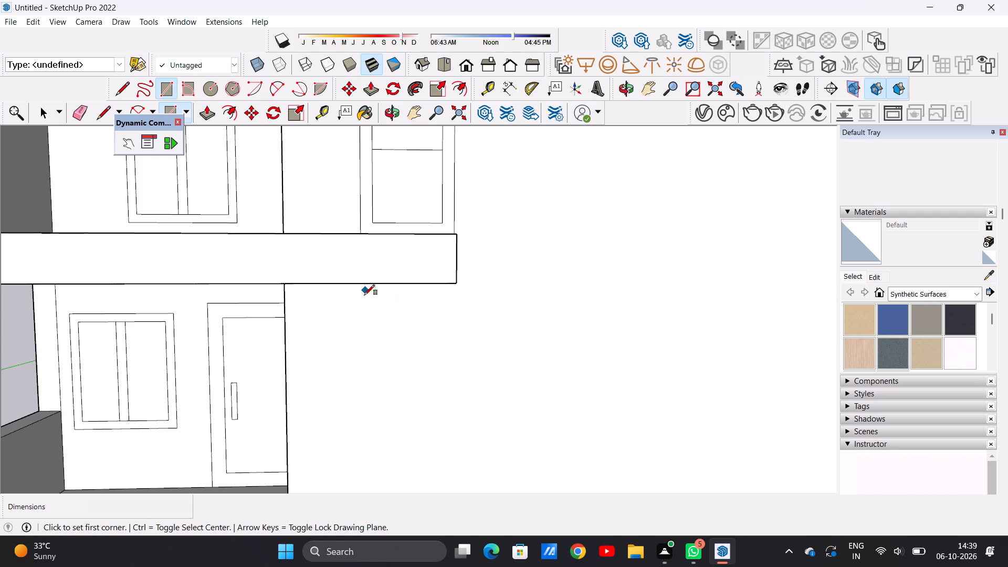
pyautogui.click(364, 314)
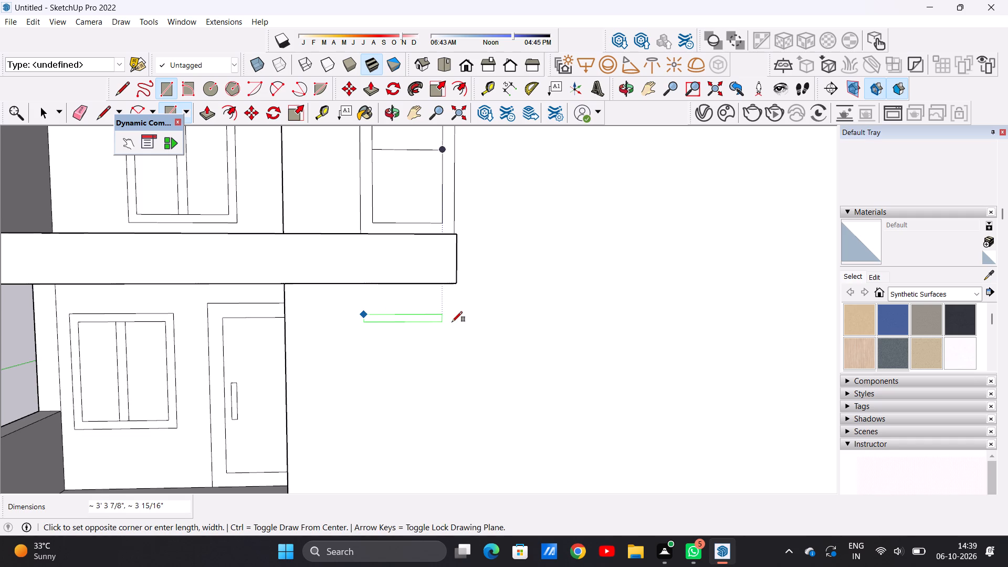
pyautogui.scroll(-8, 427, 413)
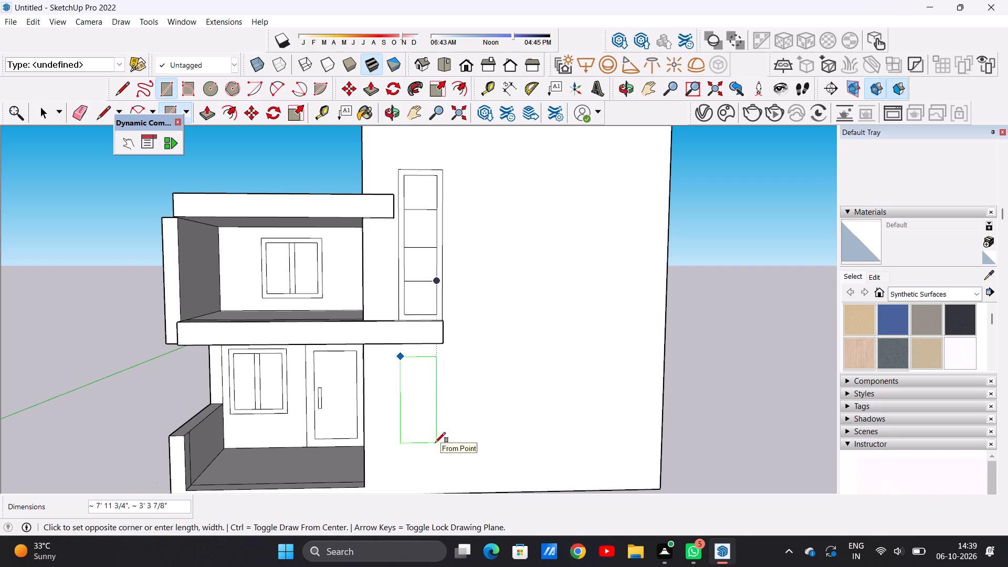
pyautogui.click(435, 443)
pyautogui.press('space')
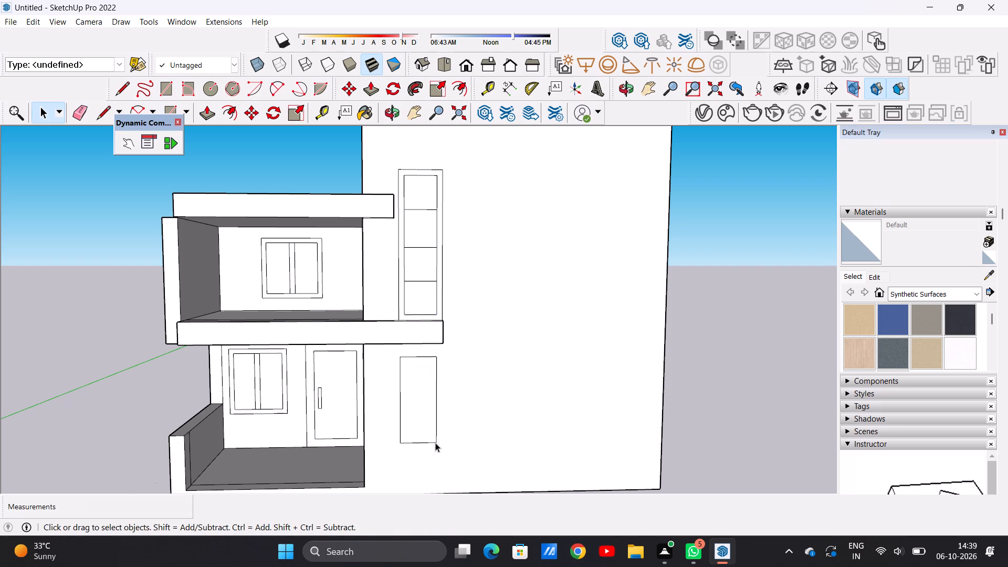
pyautogui.scroll(7, 423, 434)
pyautogui.scroll(4, 405, 324)
pyautogui.scroll(-4, 405, 324)
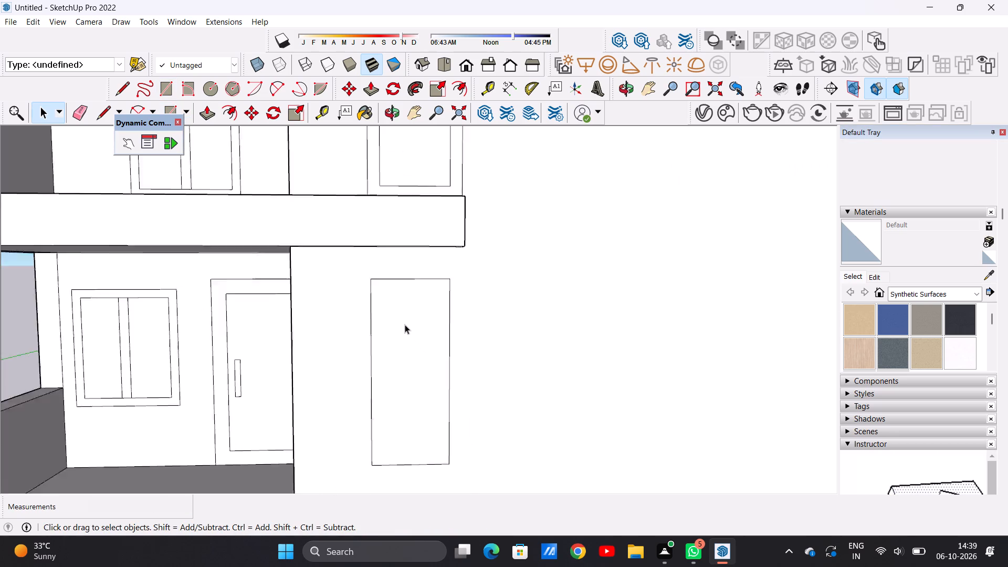
# Offset the ground-floor upright rectangle's outline inward by about 5 13/16" to form the window frame.
pyautogui.scroll(-3, 405, 324)
pyautogui.scroll(3, 409, 315)
pyautogui.write('OF')
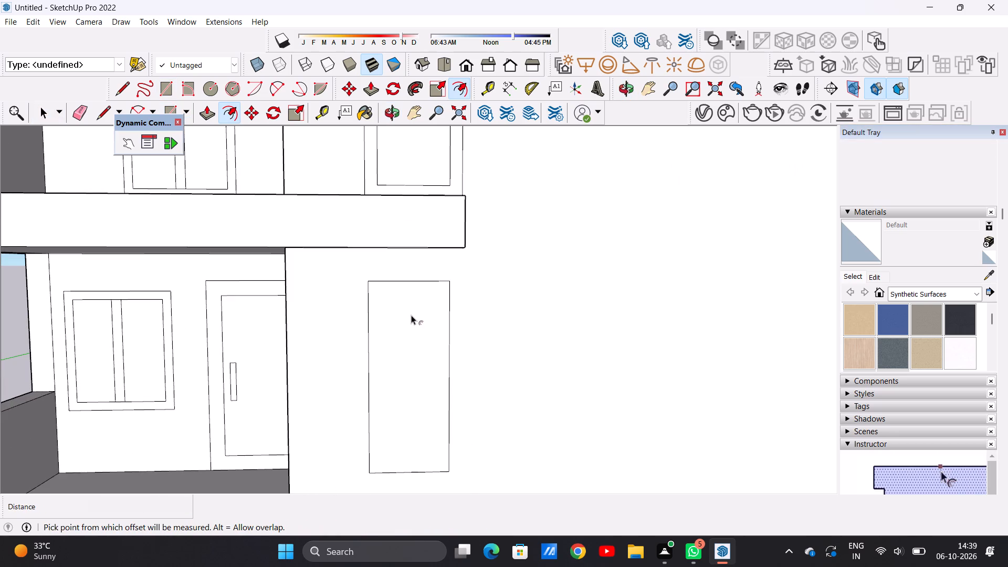
pyautogui.click(403, 283)
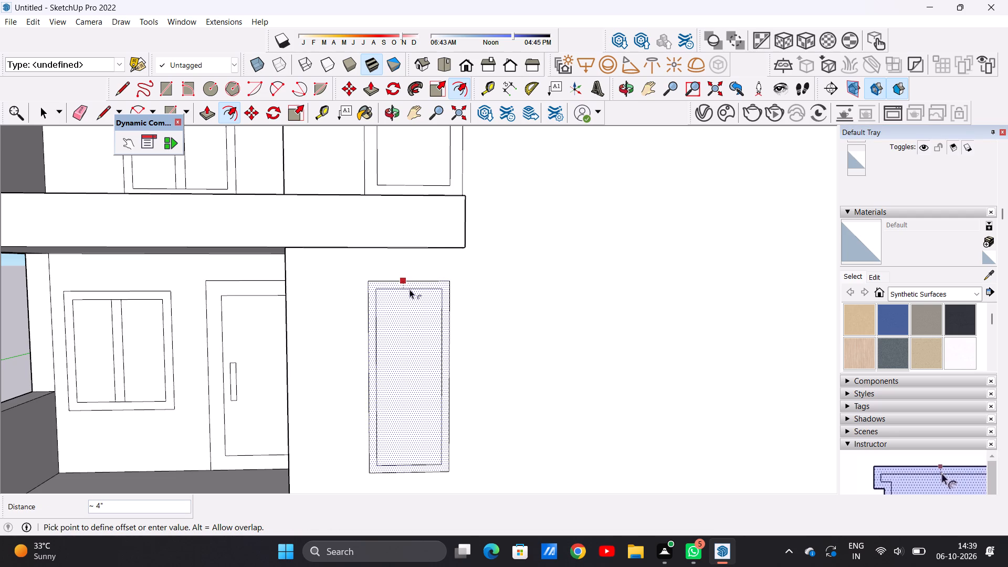
pyautogui.click(409, 293)
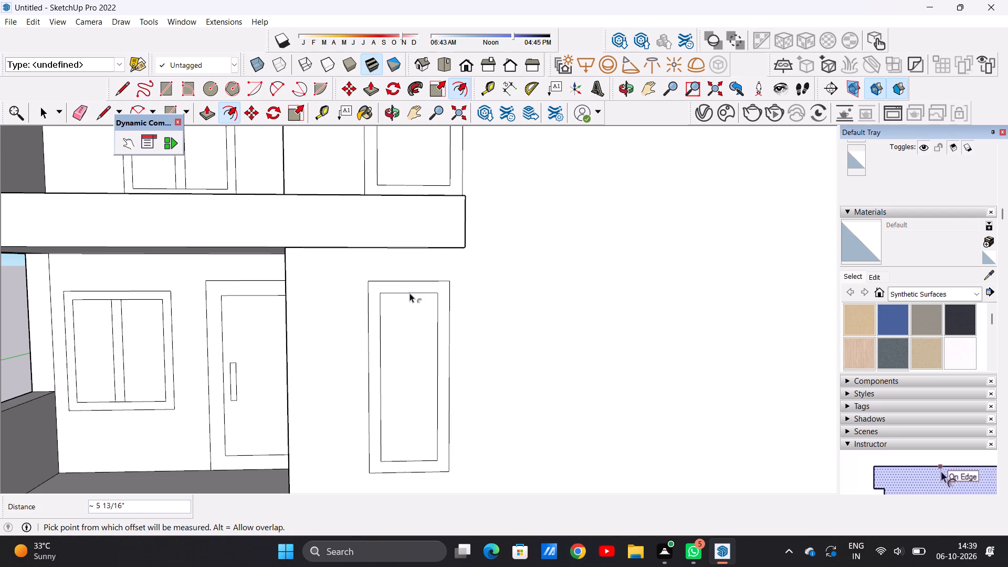
pyautogui.press('space')
pyautogui.scroll(-13, 419, 300)
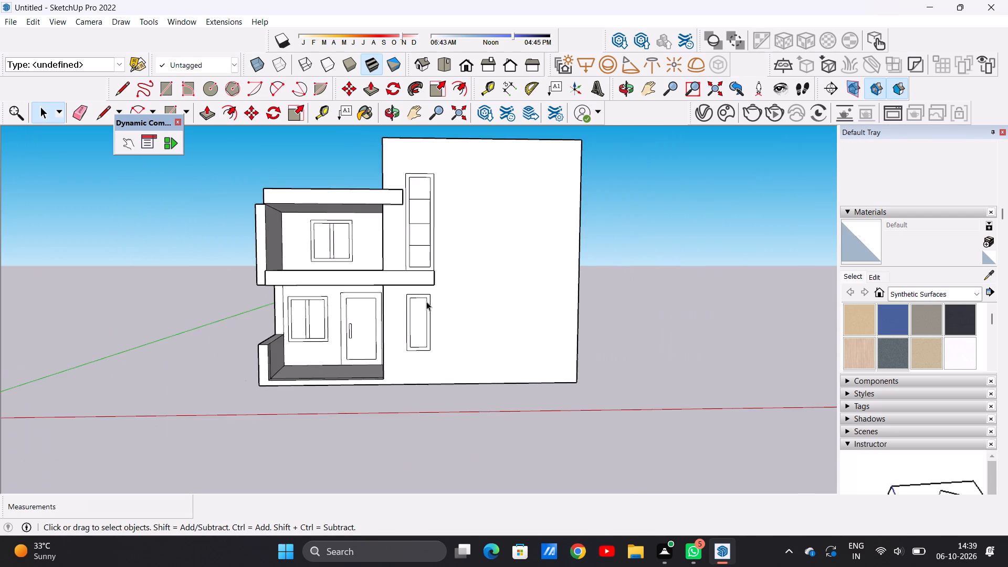
# Draw two horizontal lines, each about 2' 4 3/16" long, across the inner outline to divide the ground-floor slit window into three panes.
pyautogui.scroll(4, 455, 307)
pyautogui.press('l')
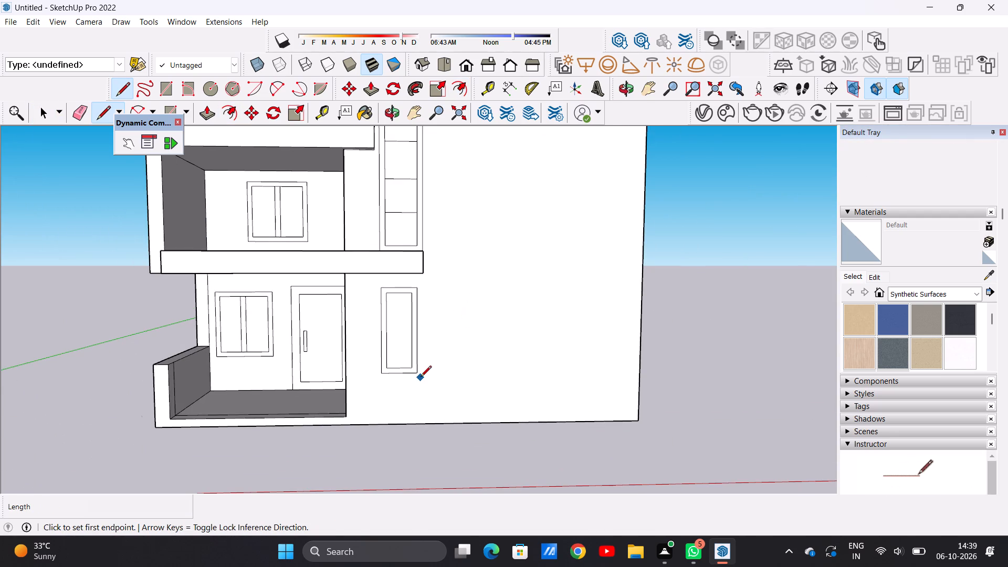
pyautogui.scroll(6, 421, 377)
pyautogui.scroll(6, 387, 236)
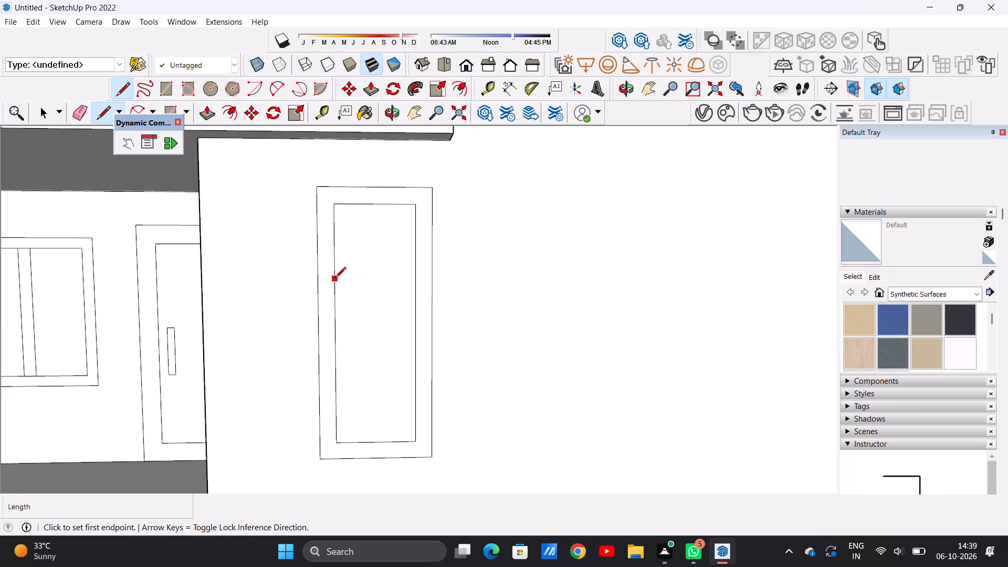
pyautogui.click(335, 281)
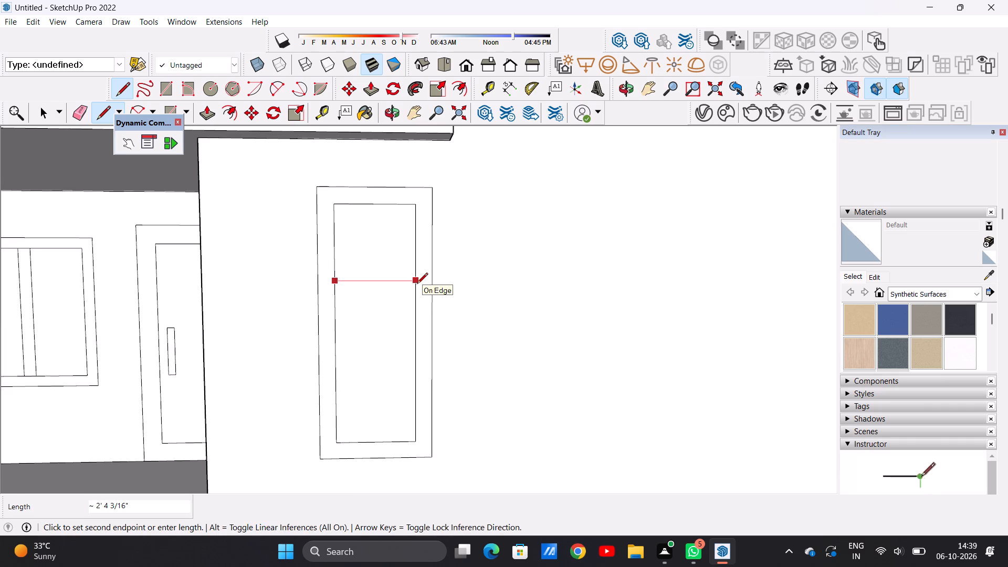
pyautogui.press('space')
pyautogui.write('L')
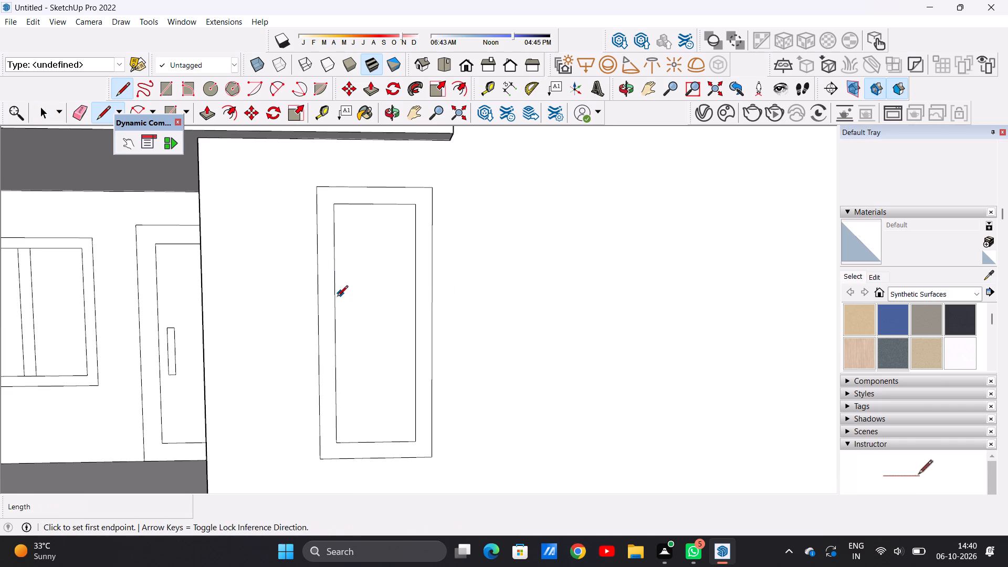
pyautogui.click(334, 298)
pyautogui.click(418, 302)
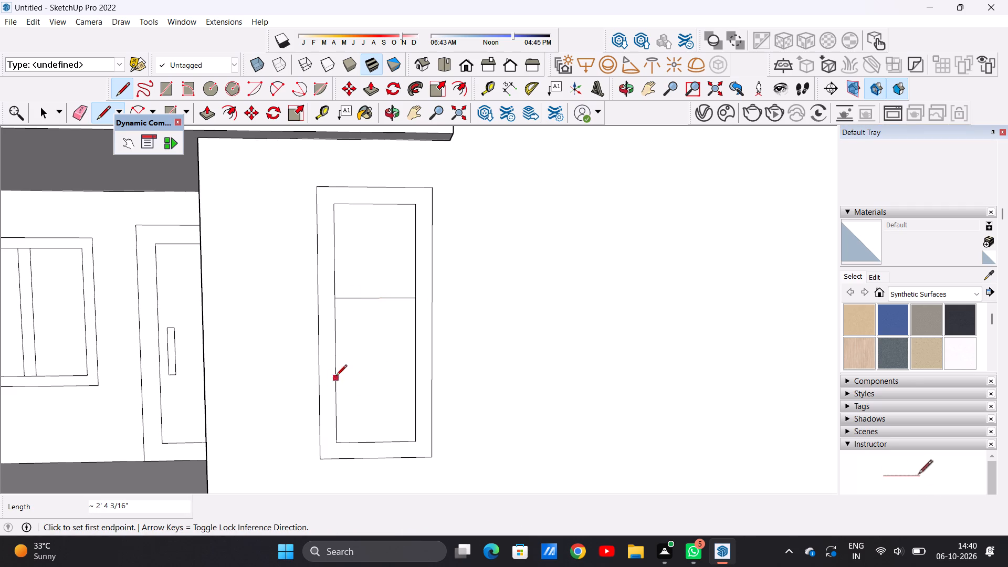
pyautogui.click(338, 366)
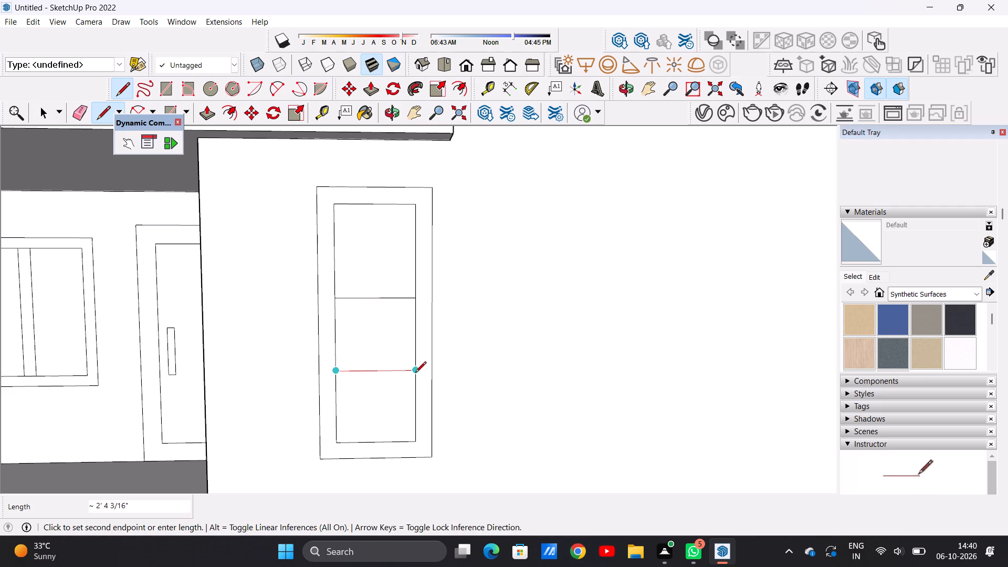
pyautogui.click(415, 373)
pyautogui.press('space')
# Move the upper dividing line of the ground-floor slit window straight up by about 5 1/2".
pyautogui.scroll(8, 405, 296)
pyautogui.click(405, 303)
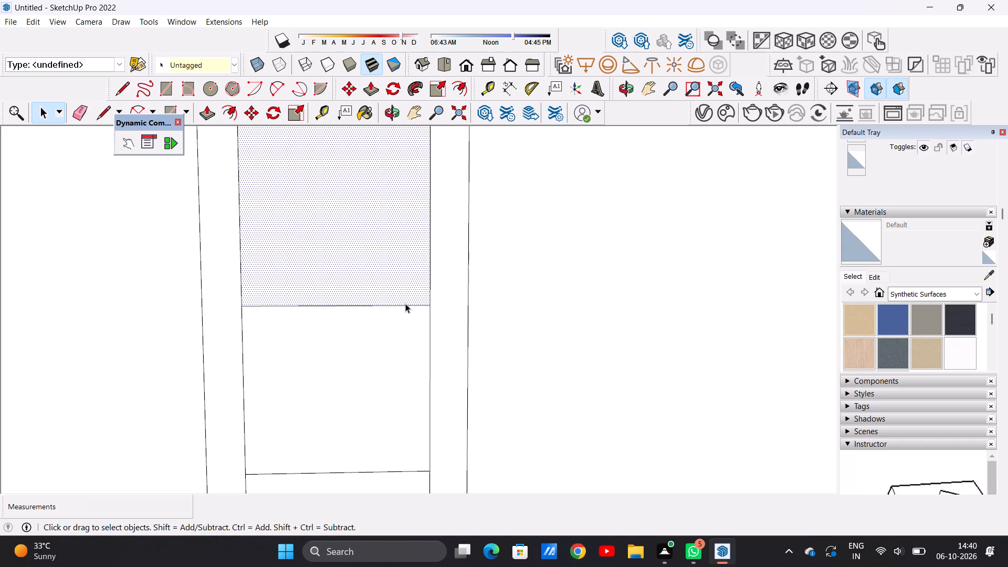
pyautogui.scroll(-20, 405, 303)
pyautogui.scroll(-1, 405, 303)
pyautogui.click(257, 455)
pyautogui.scroll(2, 396, 311)
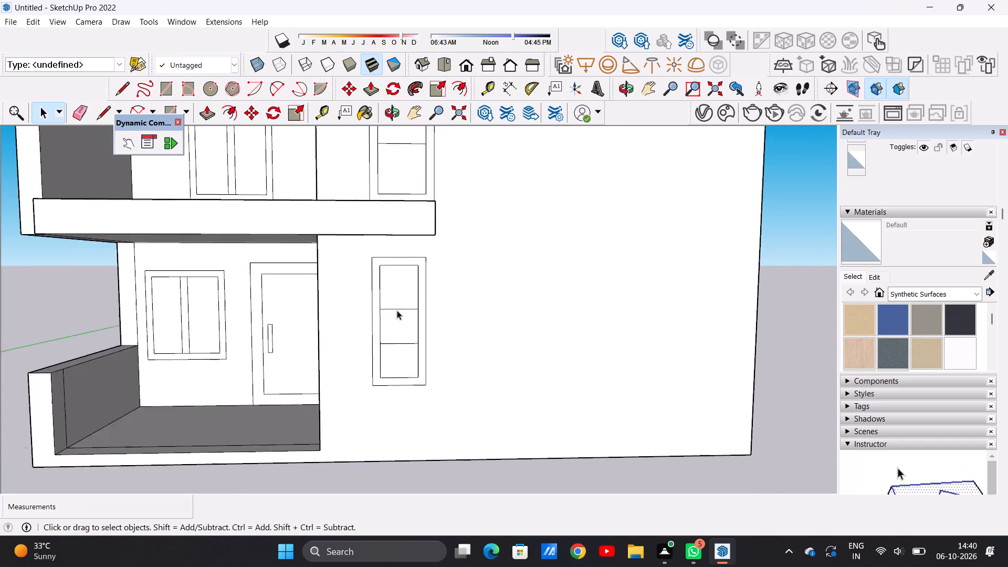
pyautogui.scroll(16, 397, 310)
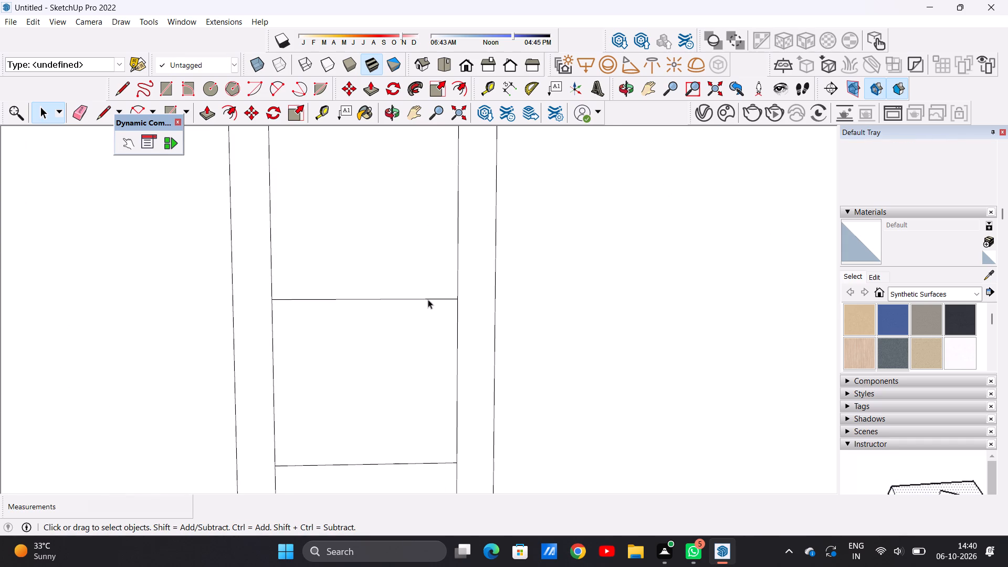
pyautogui.click(428, 299)
pyautogui.press('m')
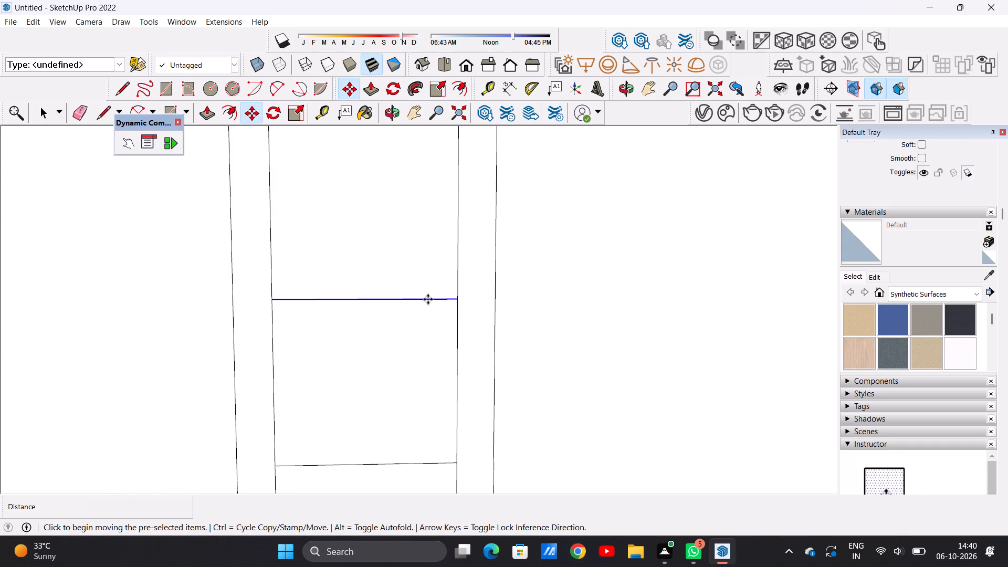
pyautogui.click(457, 299)
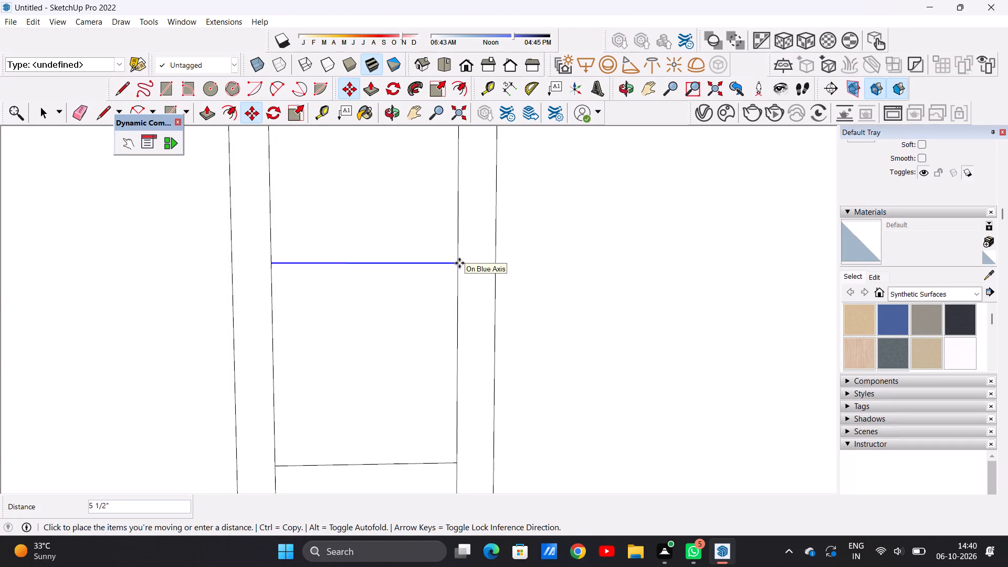
pyautogui.click(459, 263)
pyautogui.press('space')
pyautogui.scroll(-10, 459, 264)
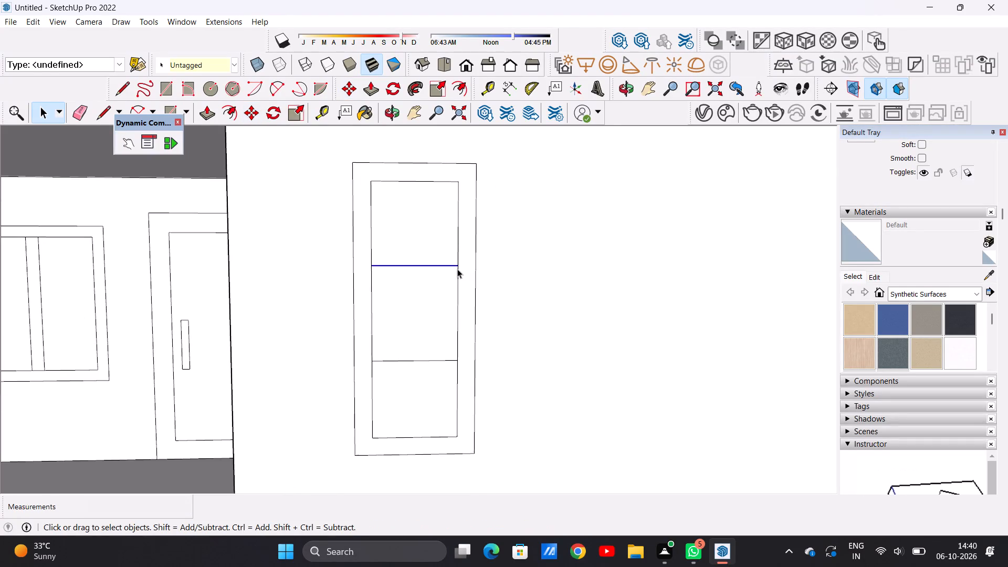
pyautogui.scroll(-11, 457, 269)
pyautogui.click(521, 388)
# Examine both slit windows and the blank tall wall against the slabs and the whole elevation from several angles.
pyautogui.scroll(6, 403, 216)
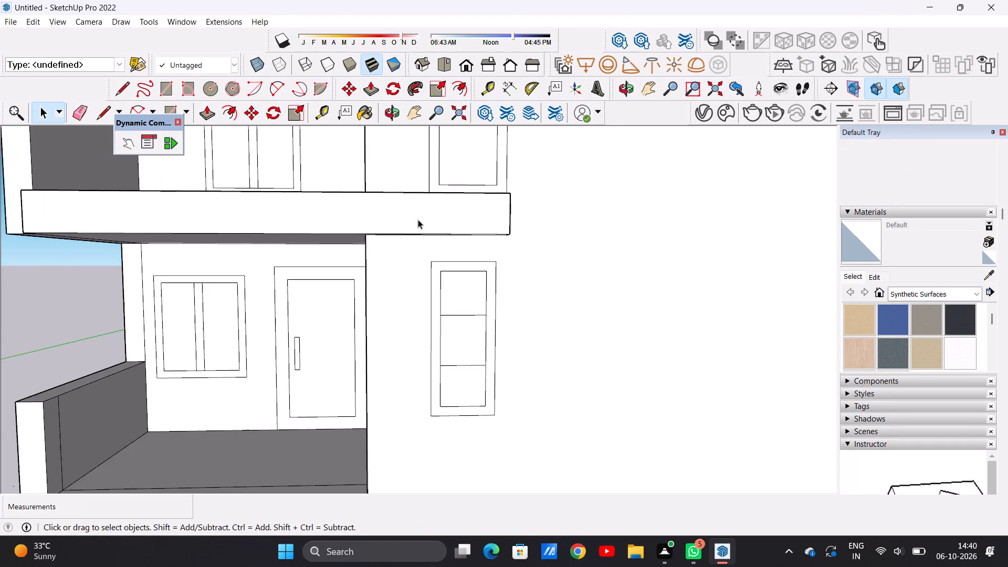
pyautogui.scroll(-12, 488, 254)
pyautogui.moveTo(568, 246); pyautogui.dragTo(552, 277, button='middle')
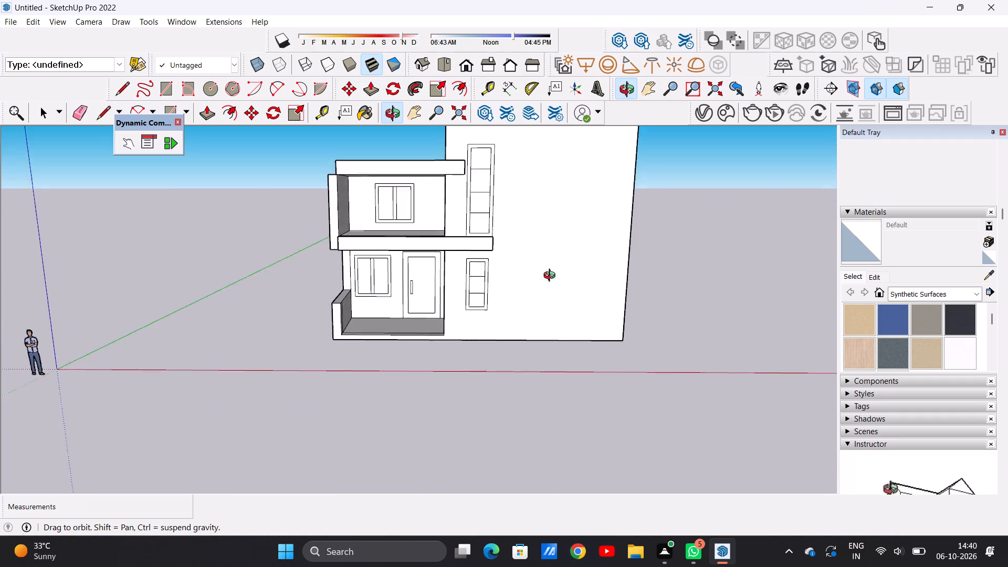
pyautogui.moveTo(552, 277); pyautogui.dragTo(550, 262, button='middle')
pyautogui.scroll(7, 508, 265)
pyautogui.scroll(-14, 501, 261)
pyautogui.moveTo(412, 238); pyautogui.dragTo(607, 251, button='middle')
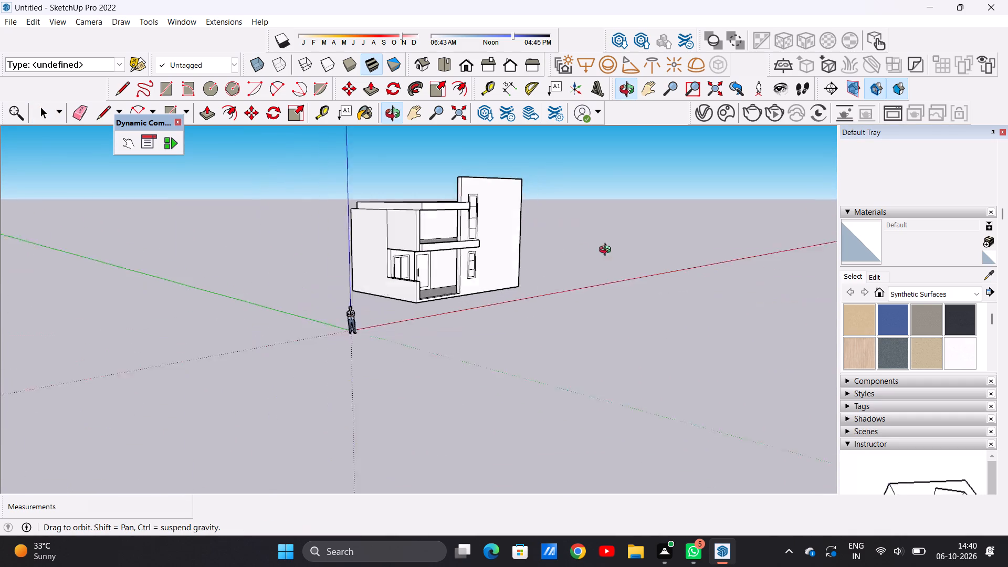
pyautogui.moveTo(607, 251); pyautogui.dragTo(423, 247, button='middle')
pyautogui.scroll(6, 508, 220)
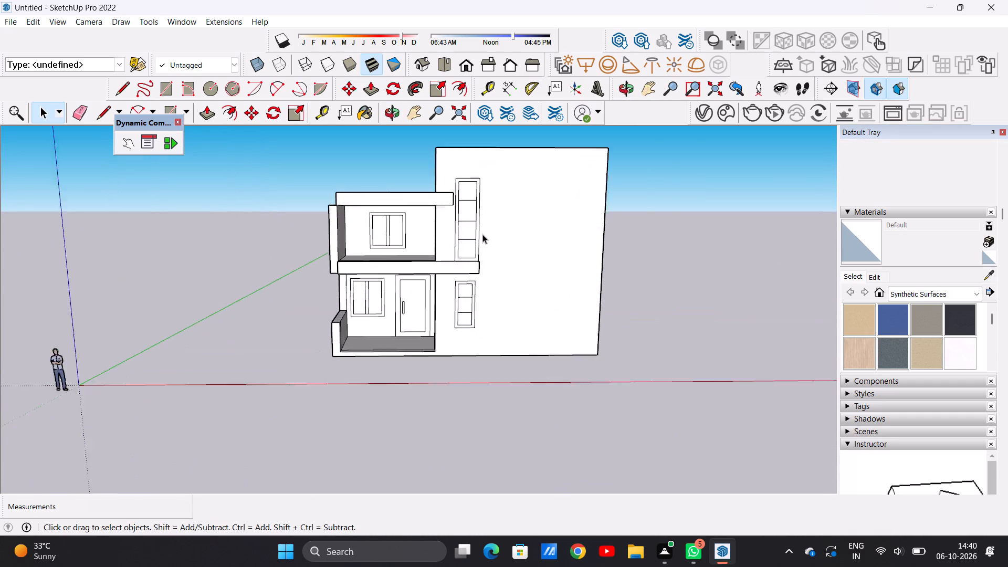
pyautogui.scroll(4, 482, 234)
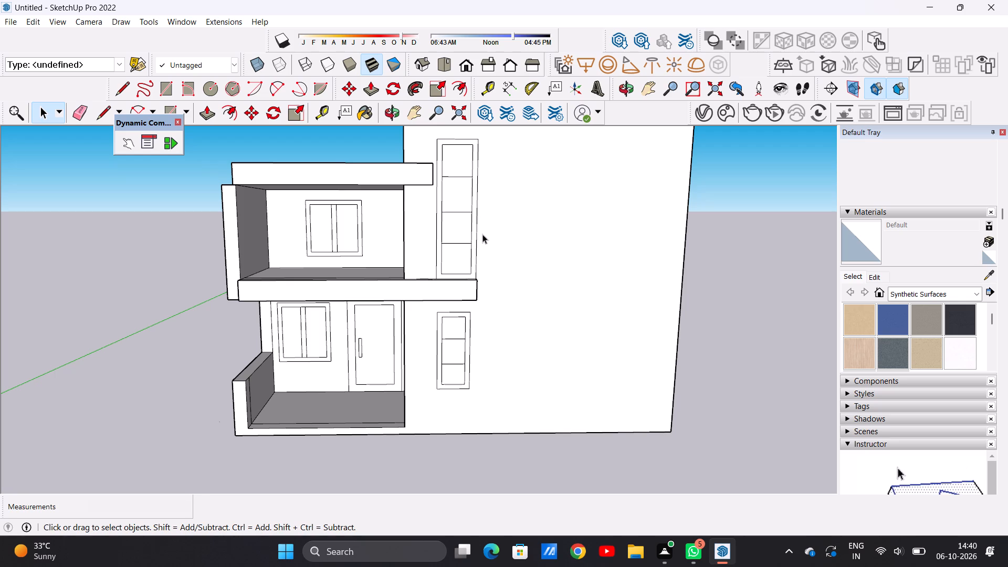
pyautogui.scroll(-4, 482, 234)
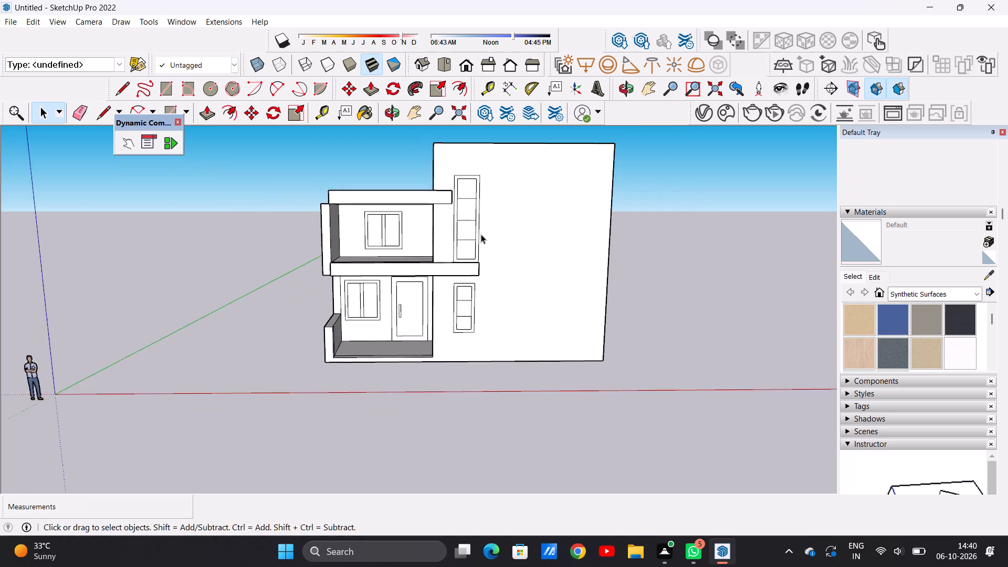
pyautogui.scroll(-5, 481, 234)
pyautogui.moveTo(566, 236); pyautogui.dragTo(597, 246, button='middle')
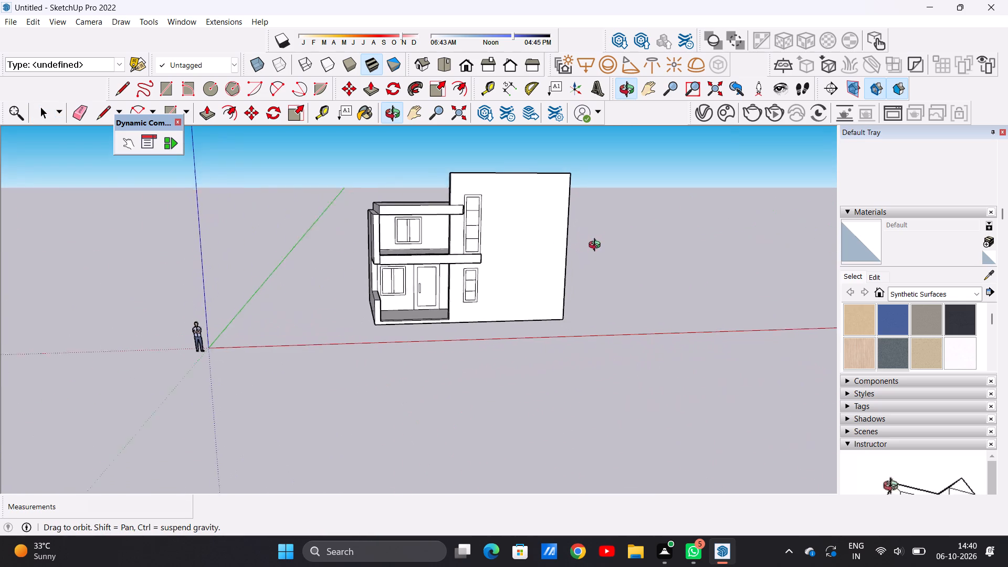
pyautogui.moveTo(597, 246); pyautogui.dragTo(599, 246, button='middle')
pyautogui.moveTo(265, 247); pyautogui.dragTo(237, 247, button='middle')
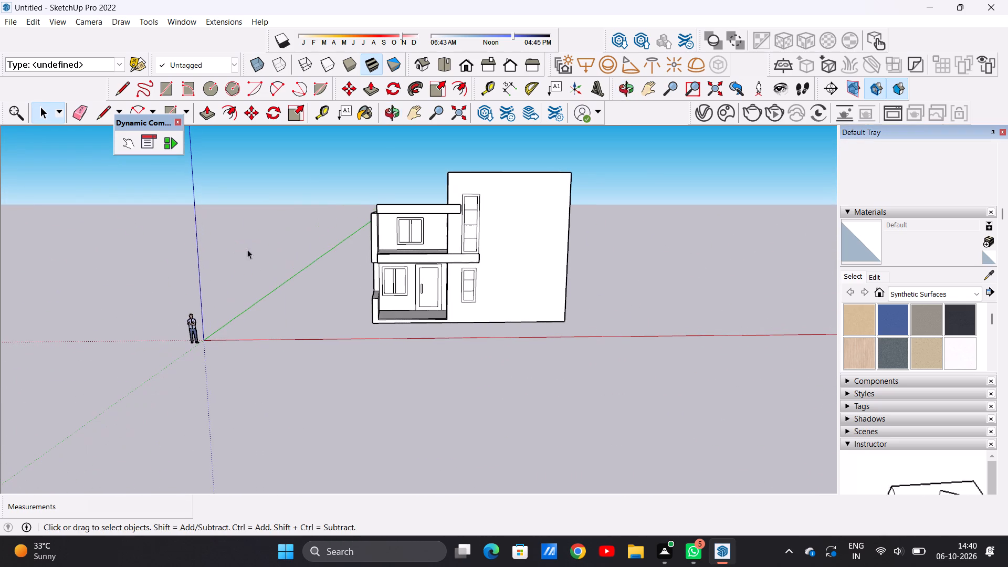
pyautogui.moveTo(473, 263); pyautogui.dragTo(477, 281, button='middle')
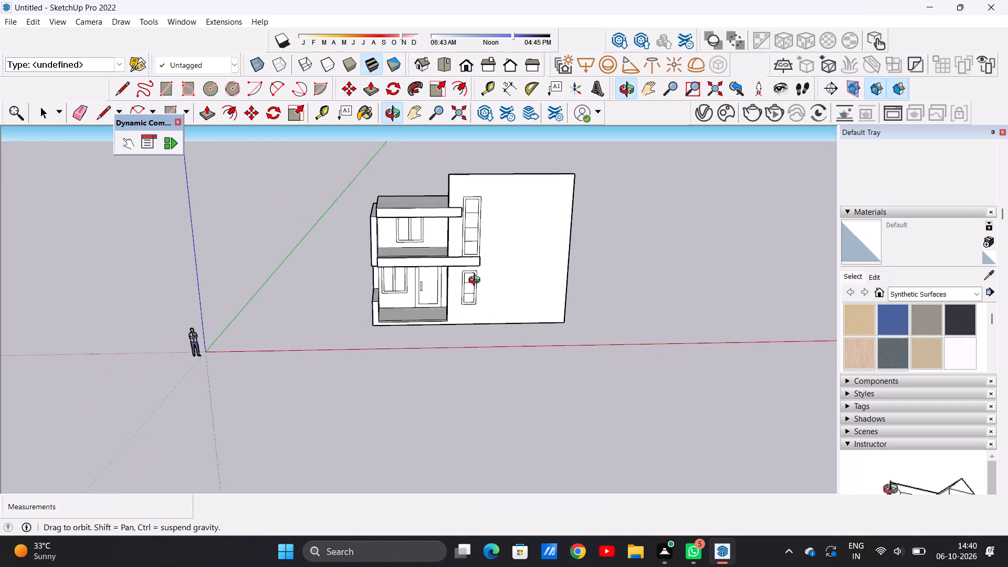
pyautogui.moveTo(477, 281); pyautogui.dragTo(478, 276, button='middle')
pyautogui.scroll(6, 531, 198)
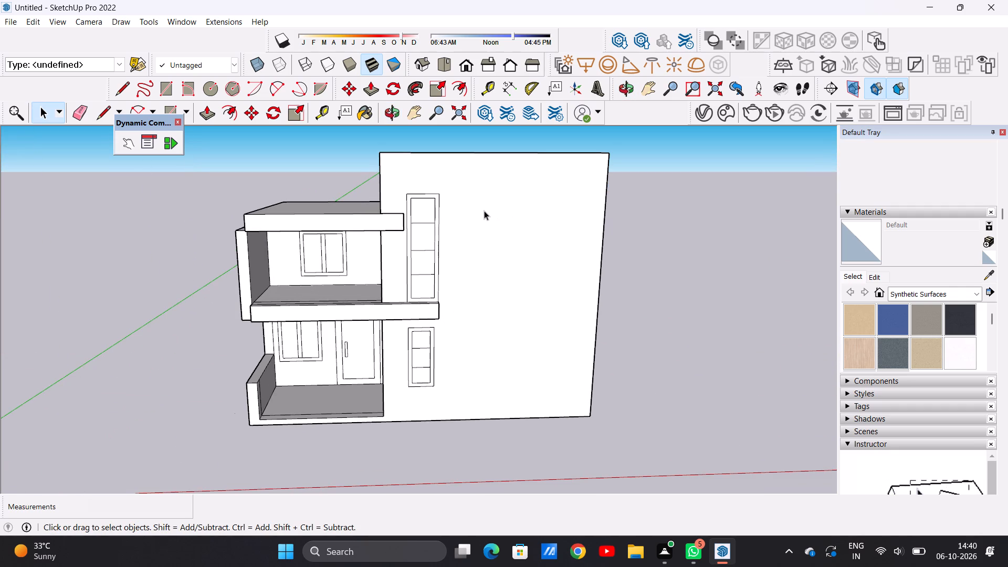
pyautogui.scroll(-2, 416, 235)
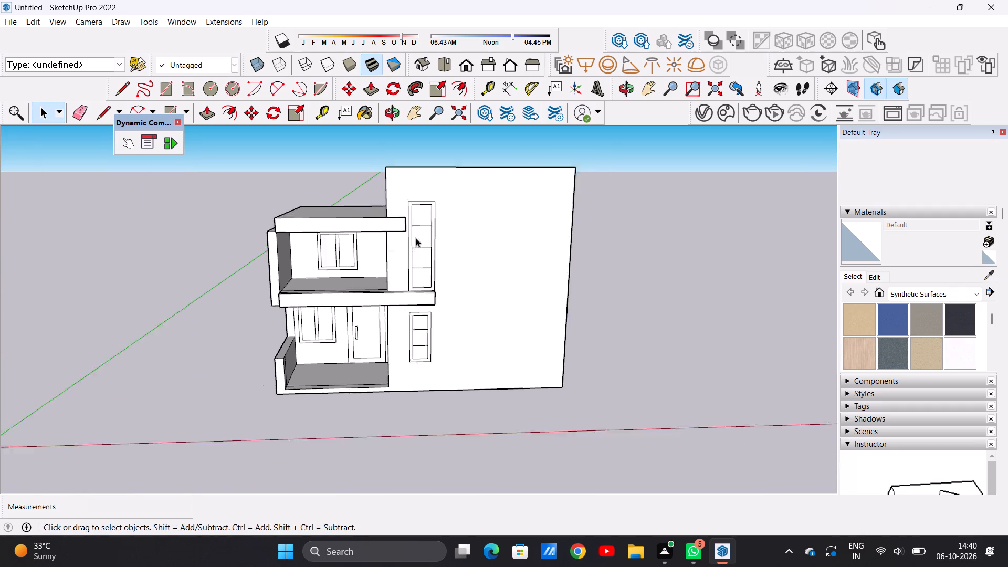
pyautogui.scroll(-4, 416, 238)
pyautogui.scroll(2, 569, 236)
pyautogui.scroll(2, 522, 236)
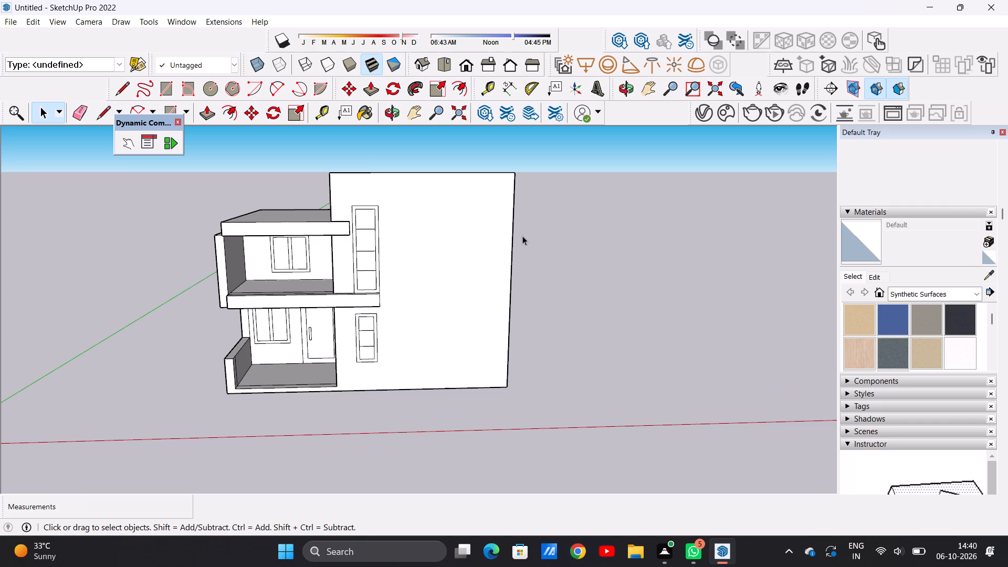
pyautogui.scroll(-1, 502, 235)
pyautogui.moveTo(495, 255); pyautogui.dragTo(490, 234, button='middle')
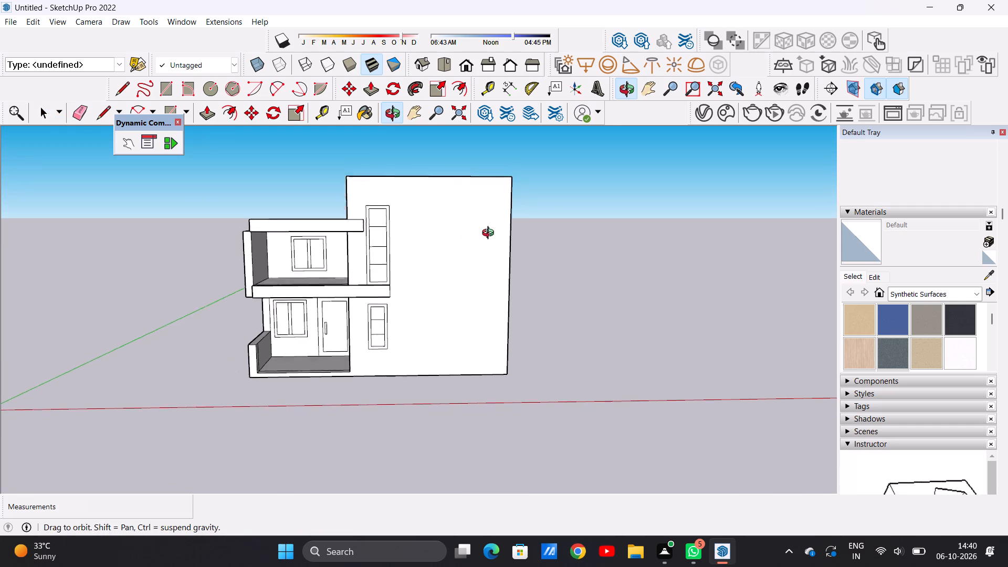
pyautogui.moveTo(490, 234); pyautogui.dragTo(490, 234, button='middle')
pyautogui.scroll(3, 480, 215)
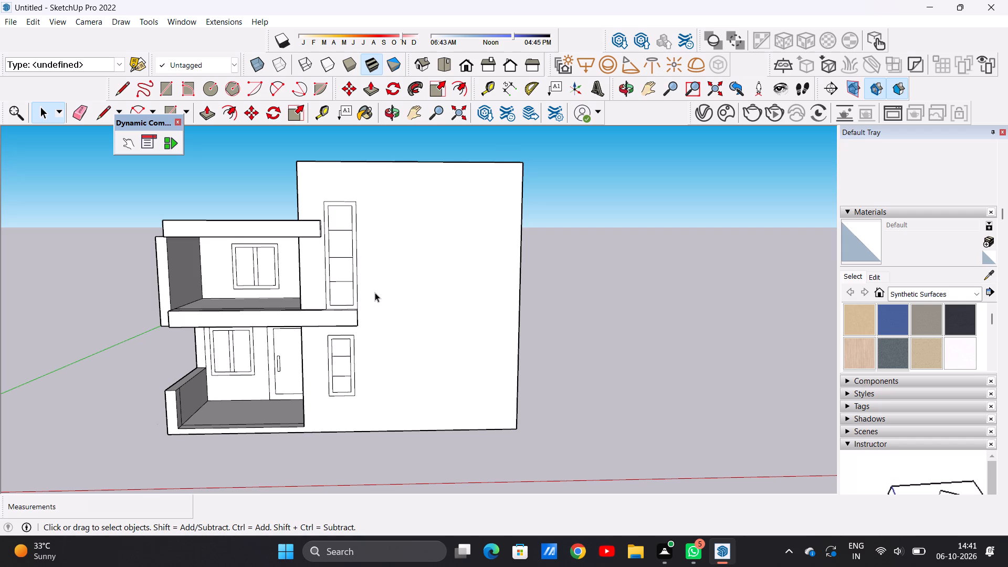
pyautogui.scroll(-20, 398, 298)
pyautogui.scroll(-2, 398, 298)
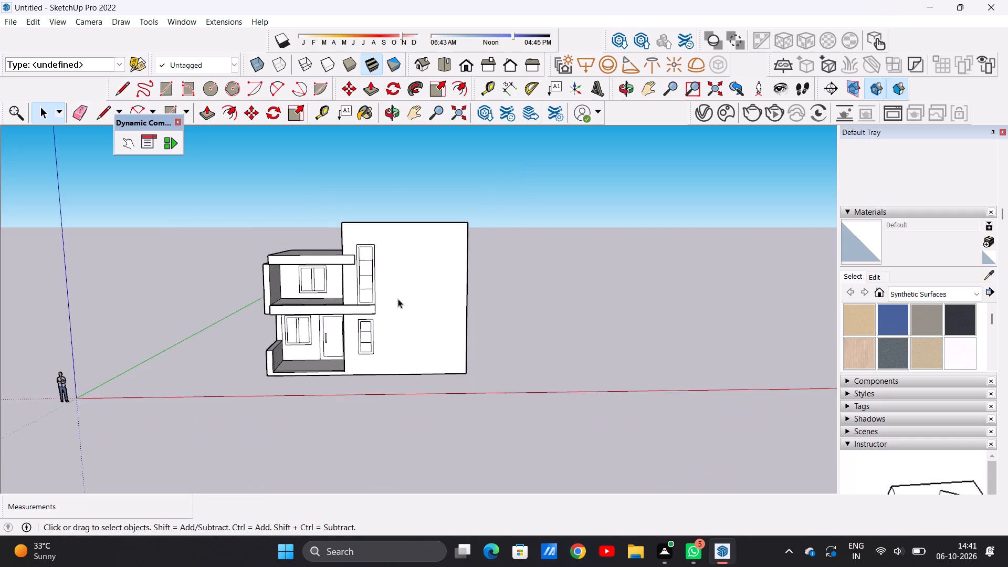
pyautogui.scroll(2, 424, 298)
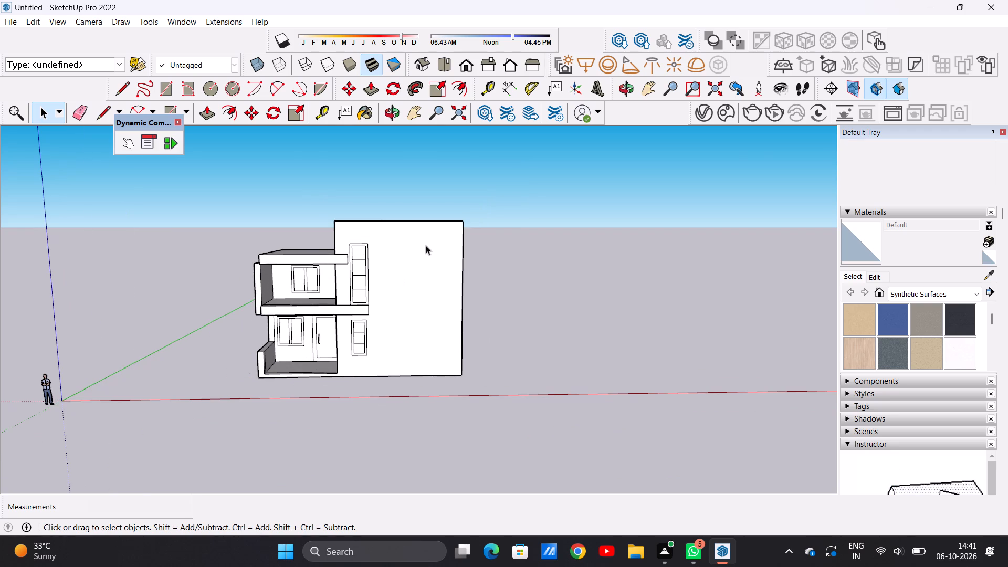
# Draw a line across the tall wall's face just below its top, about 20' 1" long, then about 32' 10" straight down to the wall's base.
pyautogui.scroll(10, 354, 226)
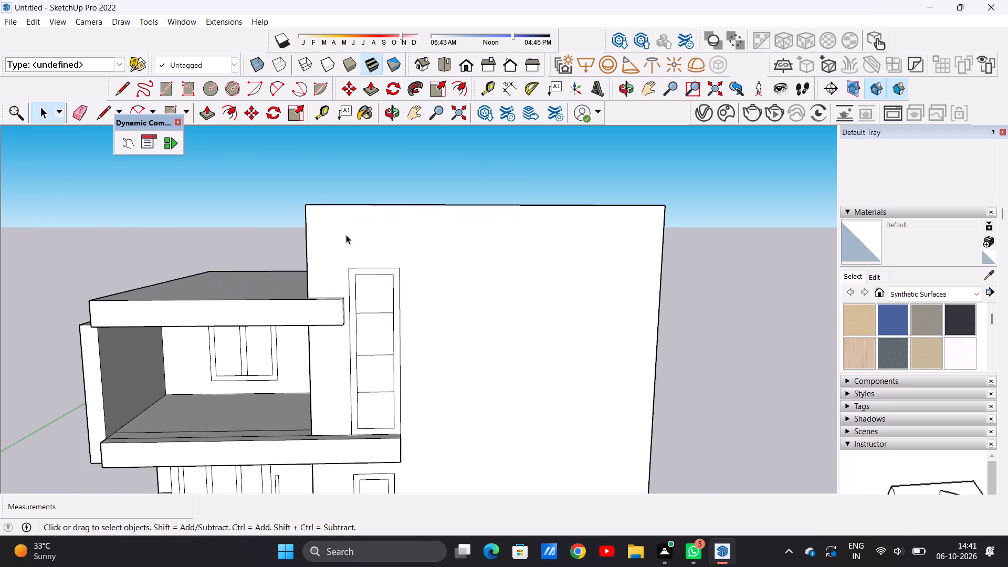
pyautogui.press('l')
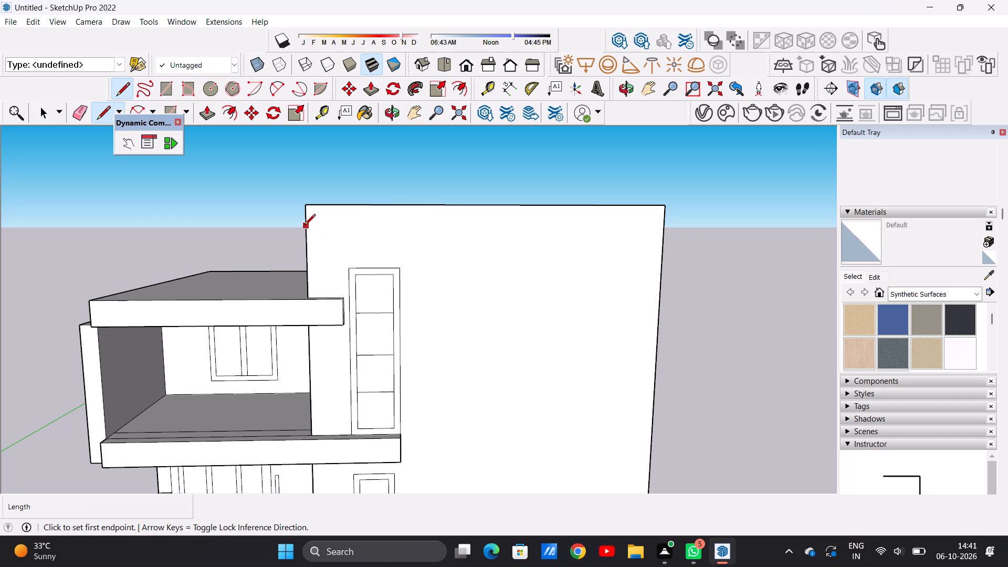
pyautogui.click(305, 226)
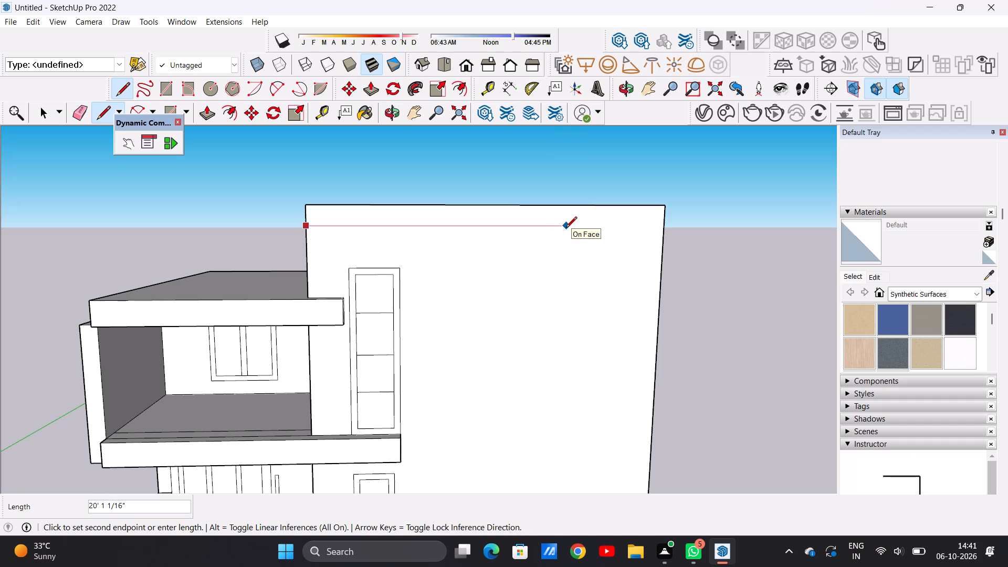
pyautogui.click(566, 228)
pyautogui.scroll(-10, 559, 286)
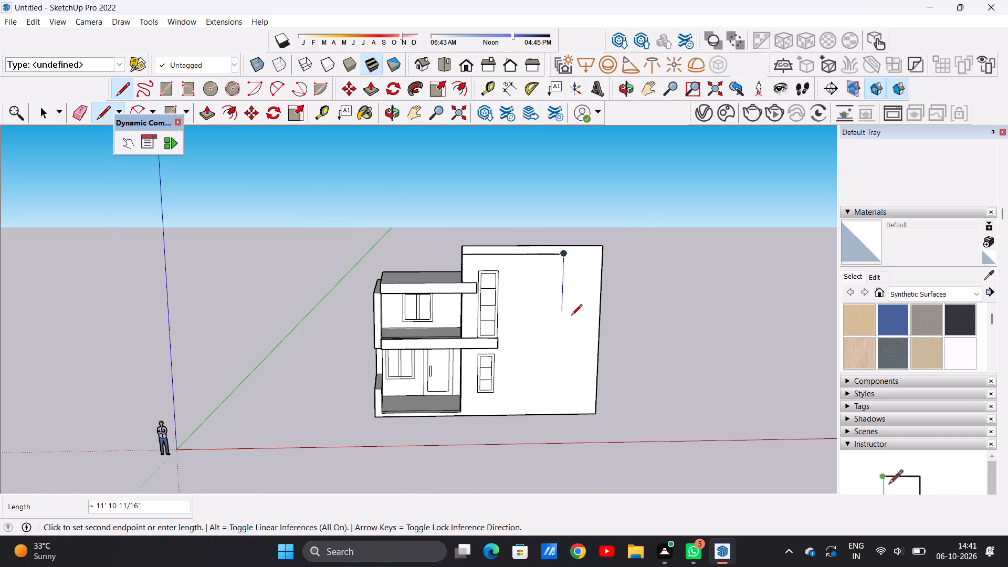
pyautogui.scroll(2, 561, 418)
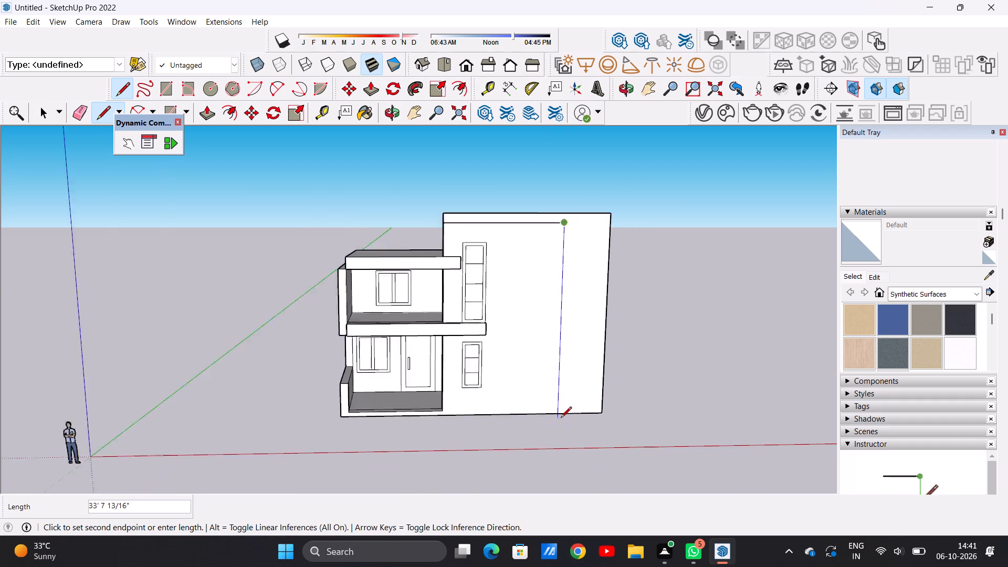
pyautogui.scroll(10, 561, 418)
pyautogui.click(553, 406)
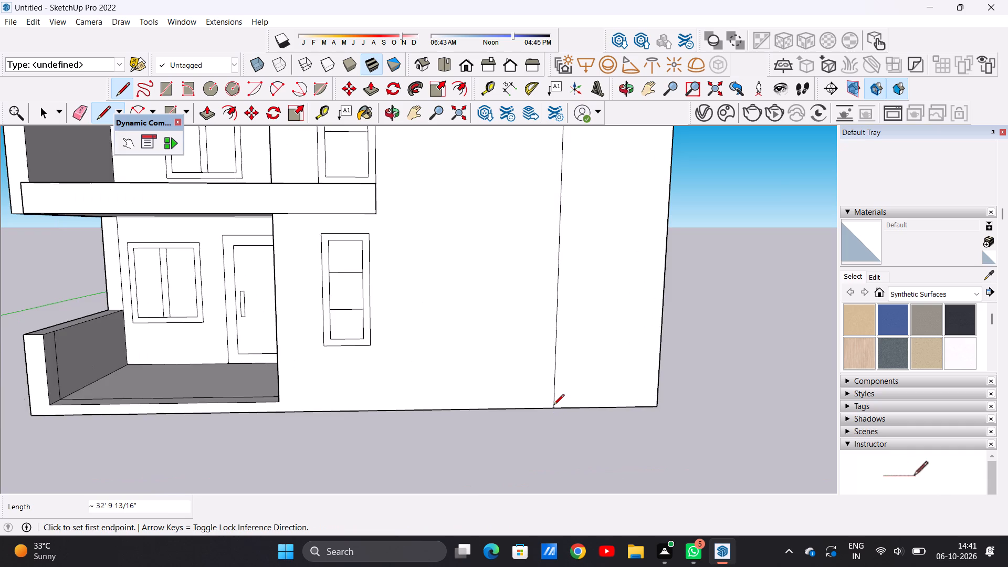
# Move the new full-height vertical line about 1' 11 3/16" along the red axis toward the slit windows.
pyautogui.scroll(-11, 553, 406)
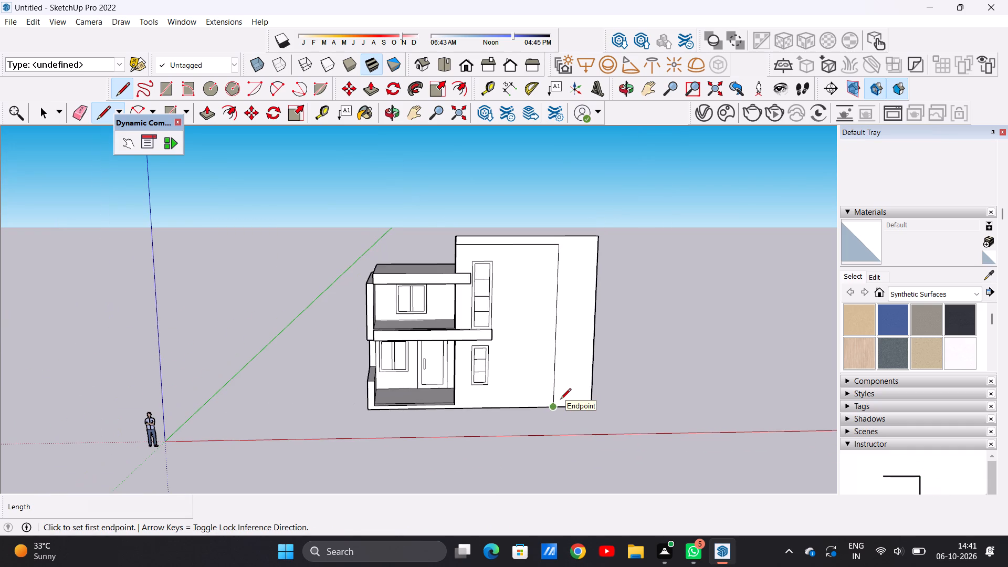
pyautogui.scroll(11, 576, 248)
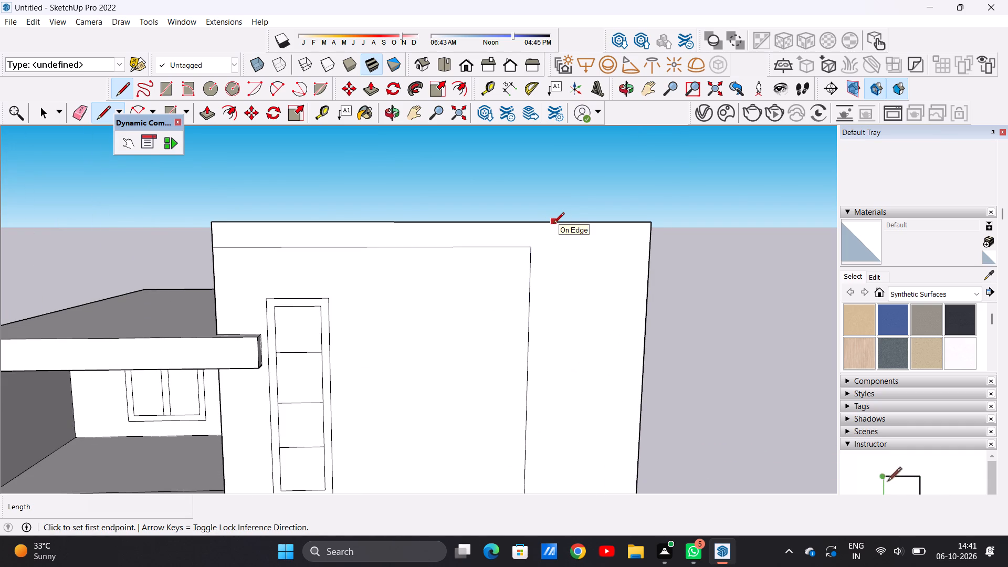
pyautogui.press('space')
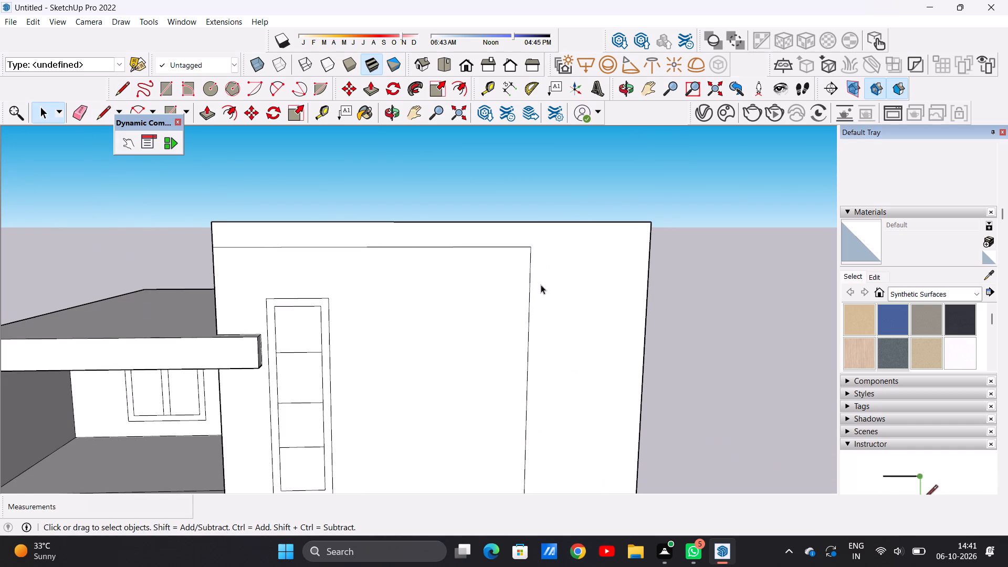
pyautogui.click(527, 330)
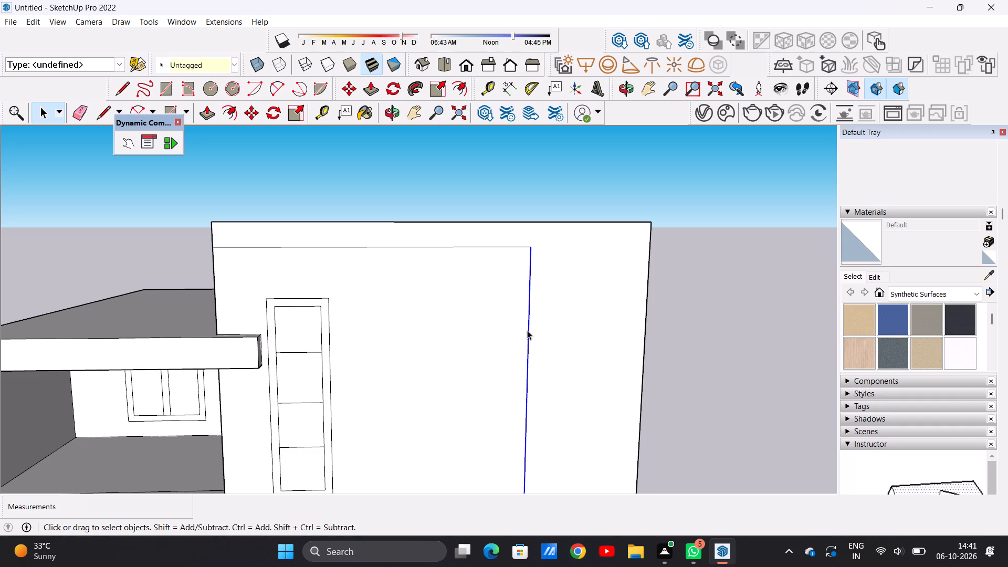
pyautogui.press('m')
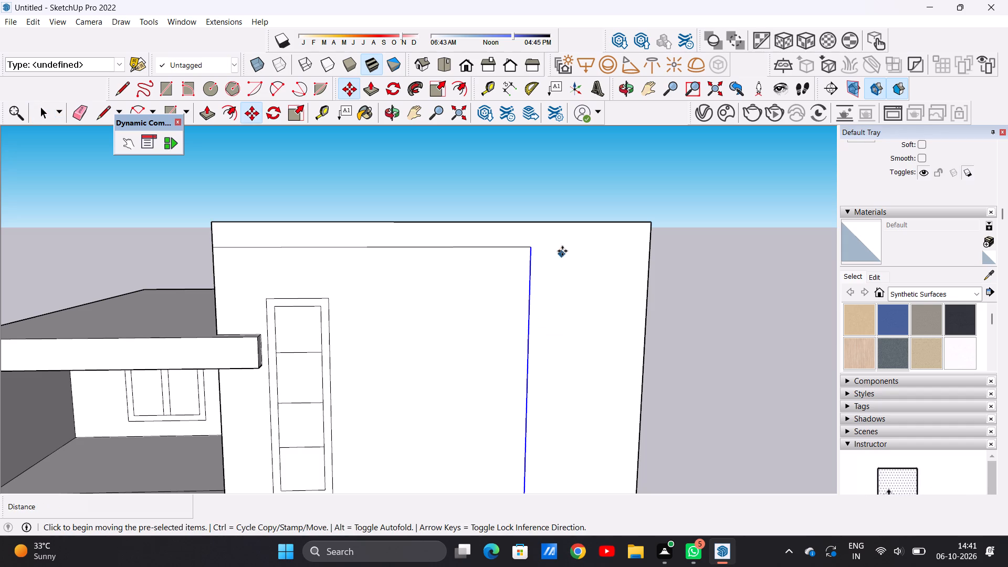
pyautogui.click(532, 248)
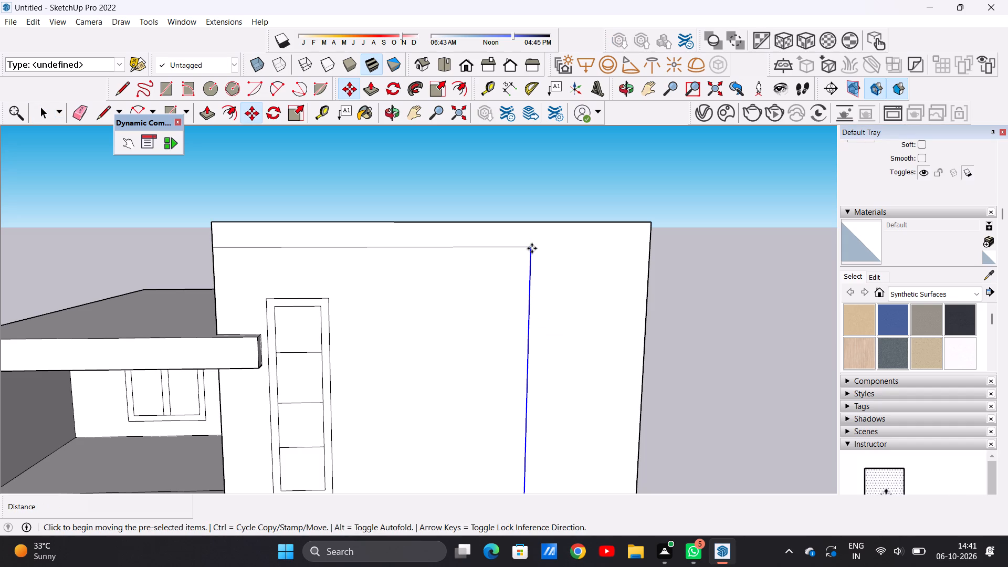
pyautogui.click(501, 248)
pyautogui.press('space')
pyautogui.scroll(-13, 516, 278)
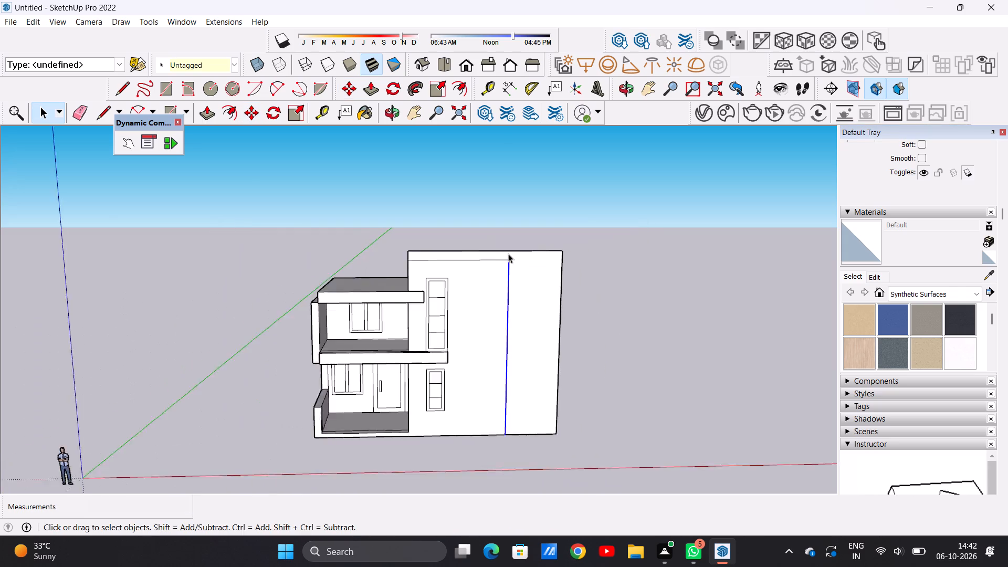
pyautogui.scroll(3, 626, 282)
pyautogui.click(616, 291)
# Draw a second vertical line about 22' 11" down from the tall wall's top edge, and join its lower end horizontally to the first vertical line.
pyautogui.scroll(13, 479, 248)
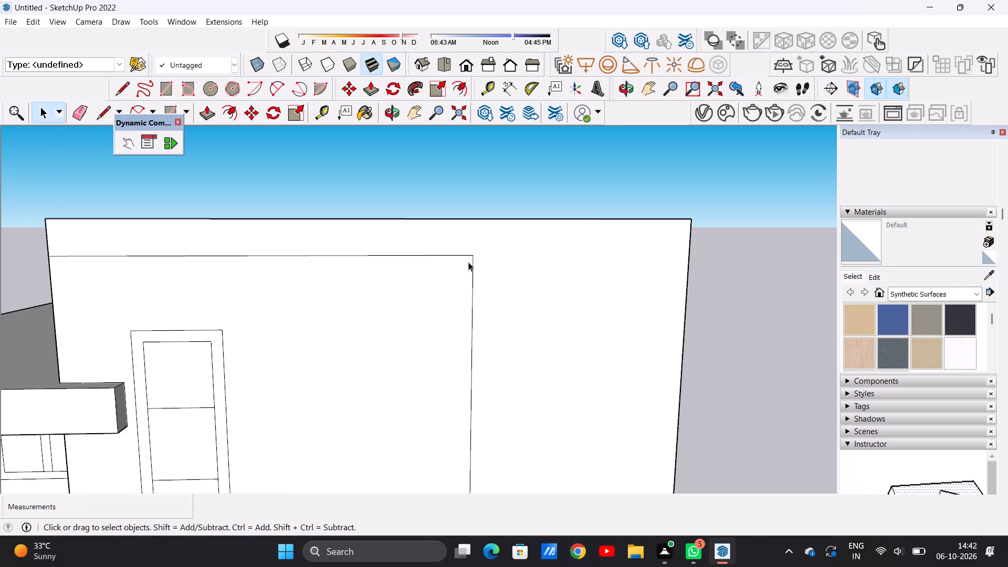
pyautogui.scroll(7, 468, 262)
pyautogui.scroll(-20, 470, 256)
pyautogui.scroll(-5, 470, 256)
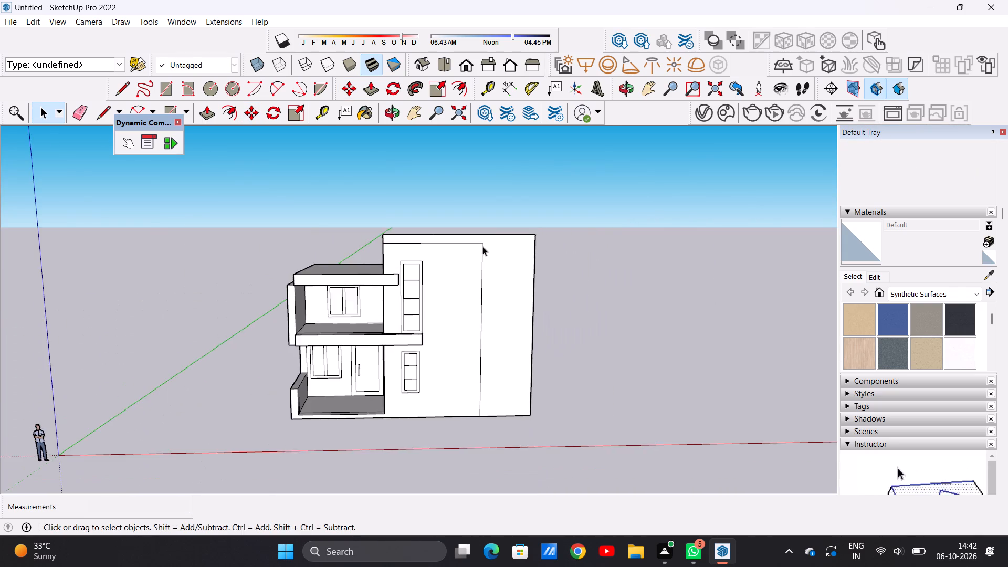
pyautogui.moveTo(489, 286); pyautogui.dragTo(486, 271, button='middle')
pyautogui.scroll(6, 497, 238)
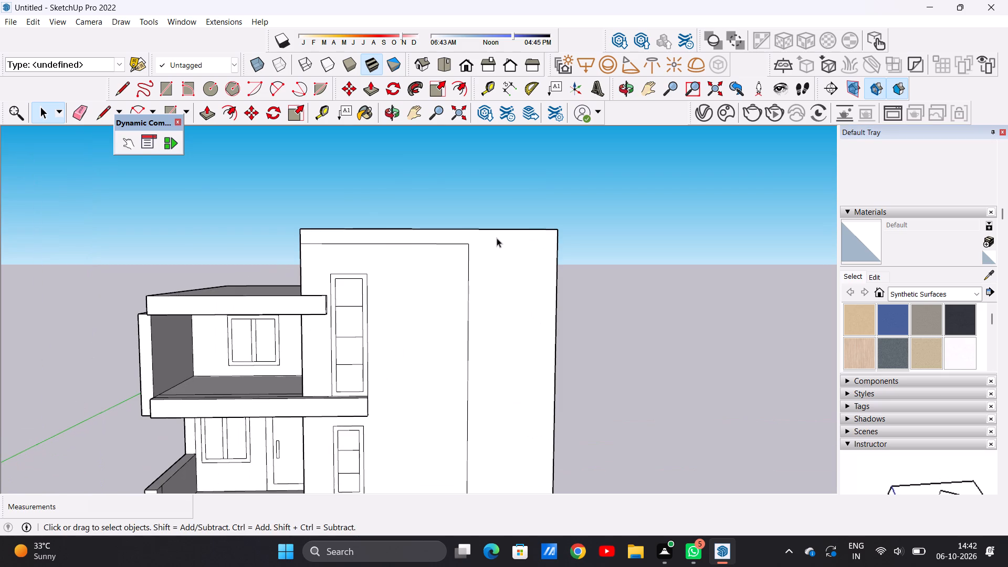
pyautogui.press('l')
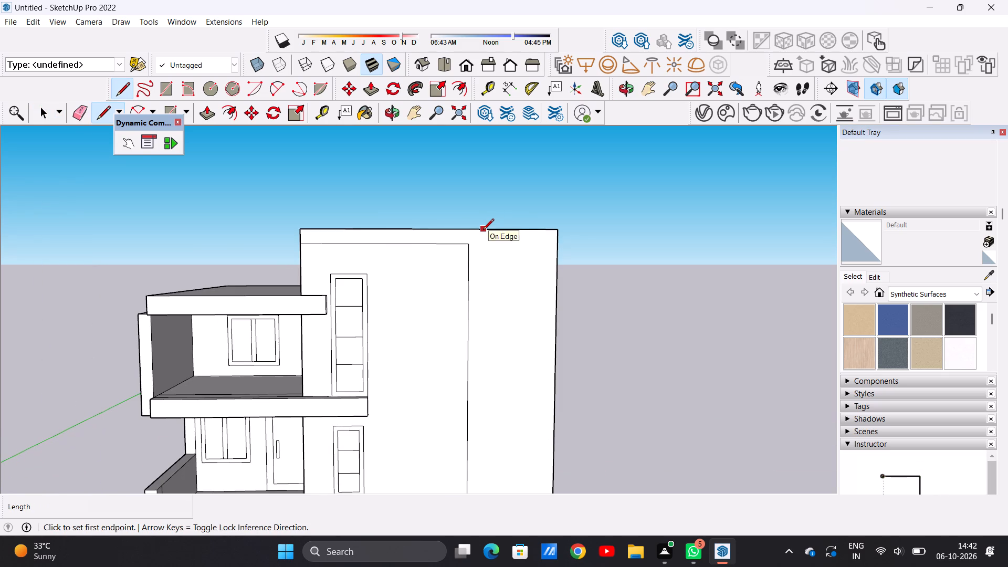
pyautogui.click(487, 233)
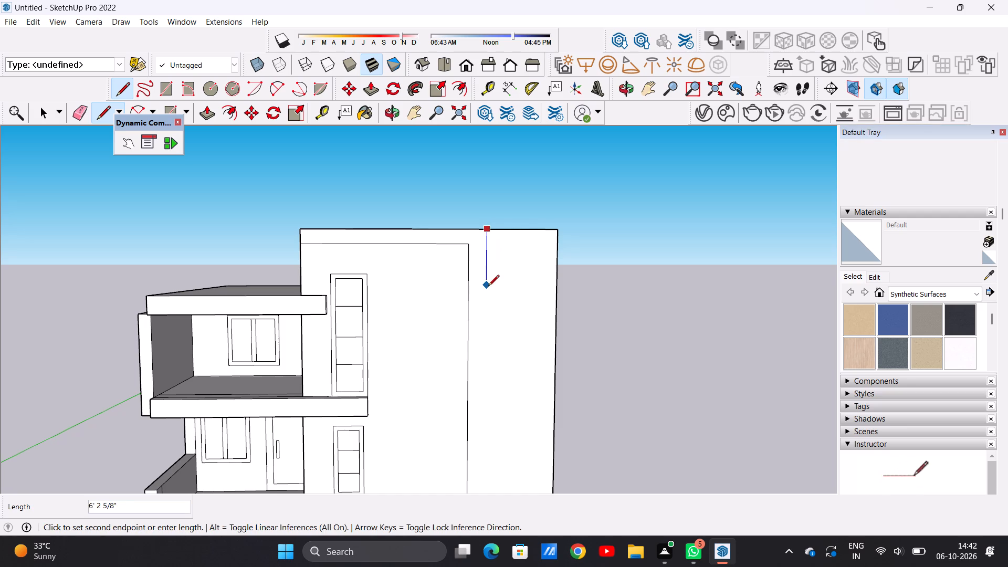
pyautogui.scroll(-9, 490, 272)
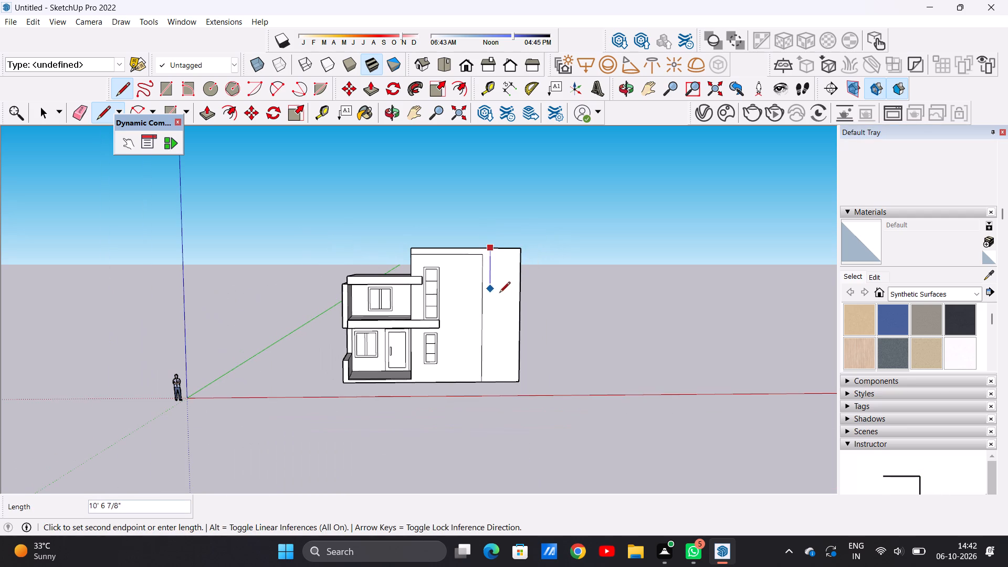
pyautogui.scroll(3, 492, 343)
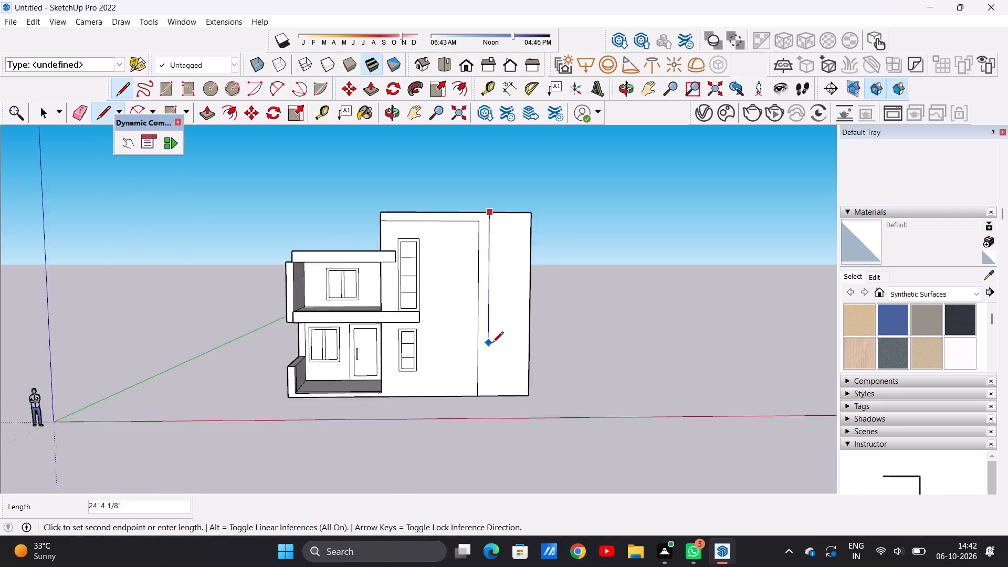
pyautogui.scroll(2, 492, 343)
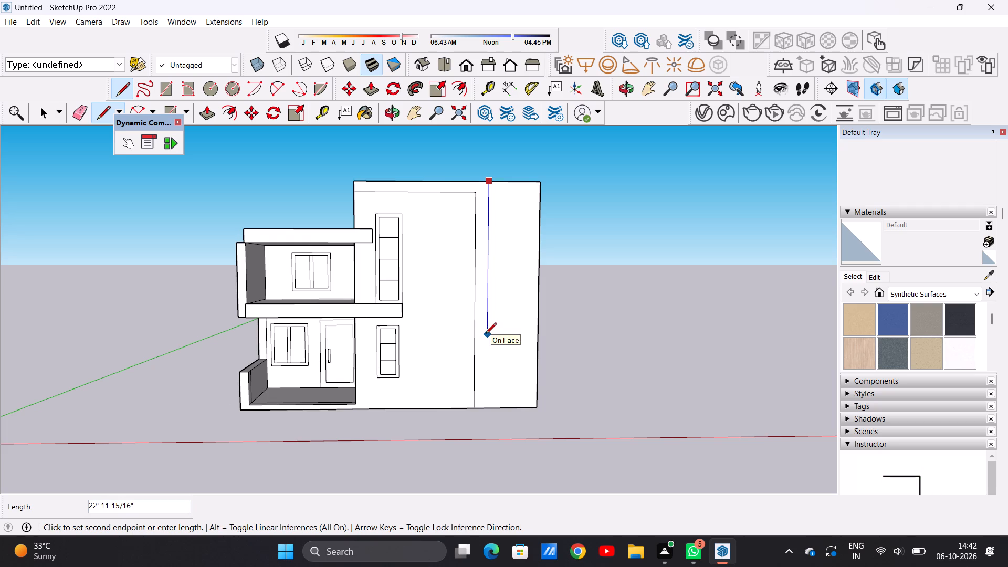
pyautogui.click(485, 334)
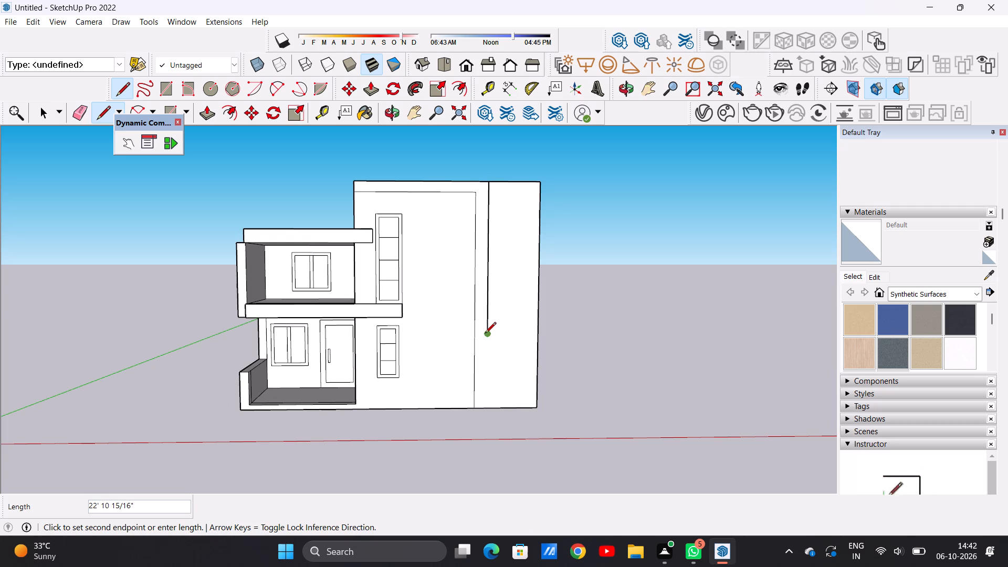
pyautogui.scroll(5, 489, 349)
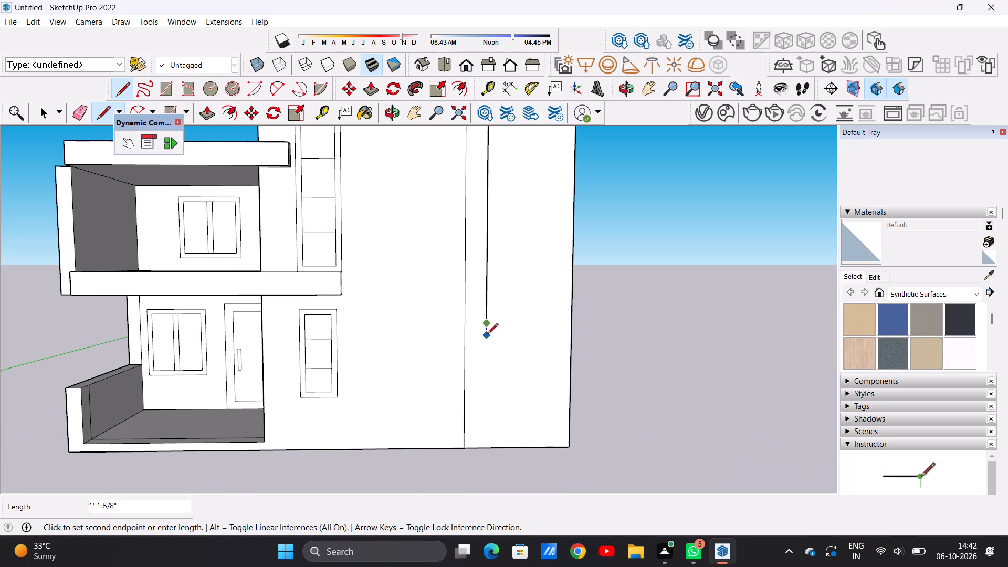
pyautogui.click(466, 324)
pyautogui.press('space')
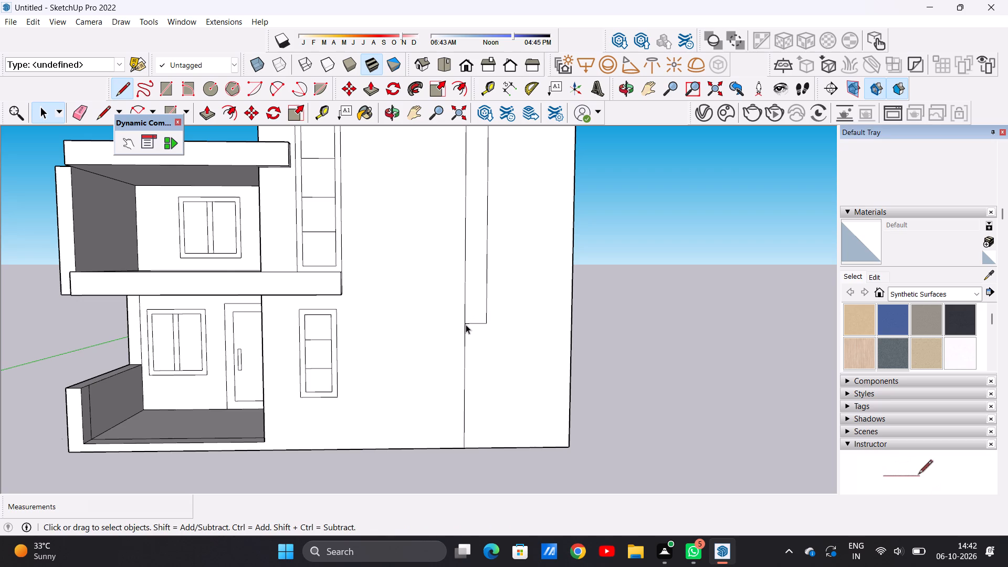
# Erase the part of the first vertical line below the short horizontal connector.
pyautogui.write('E')
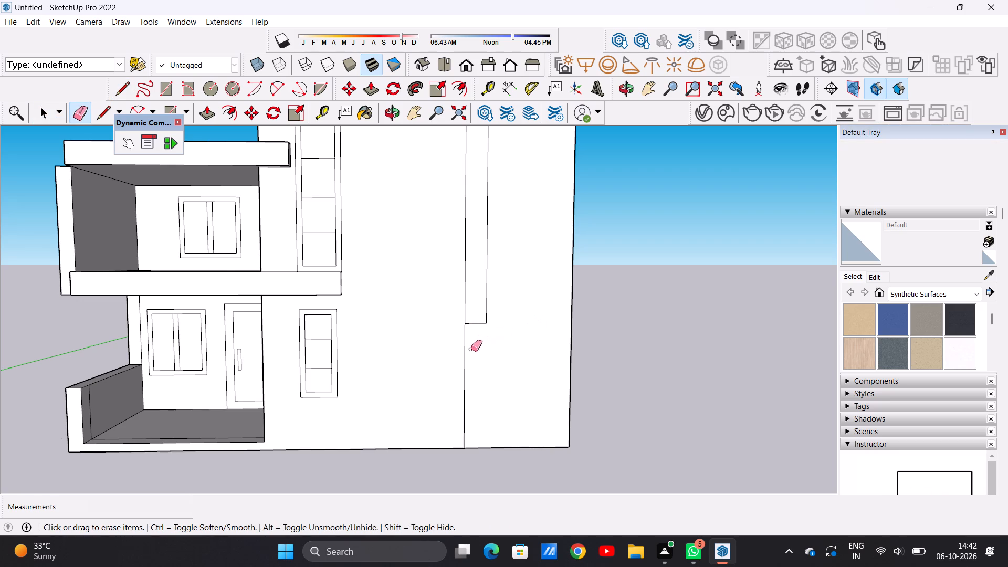
pyautogui.click(465, 351)
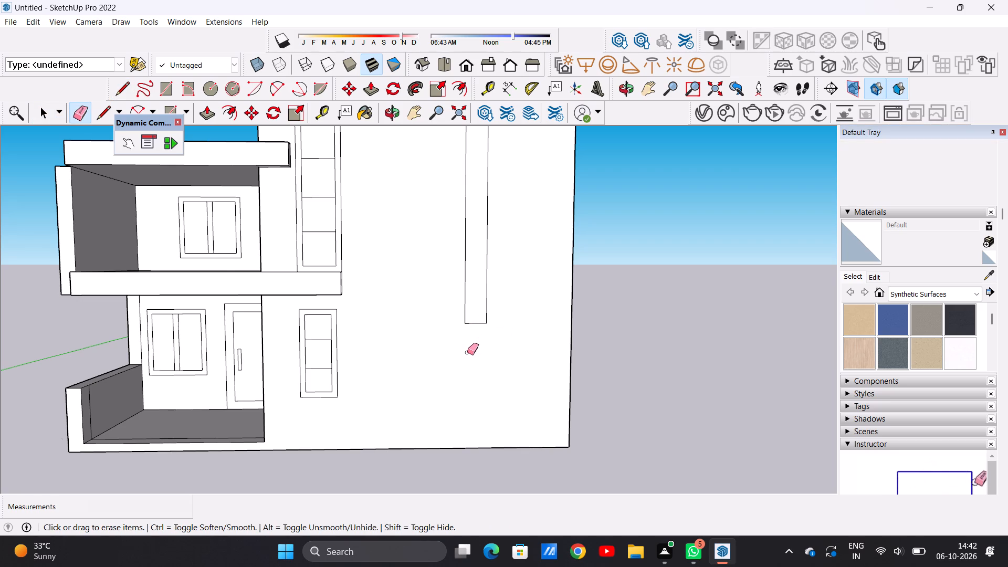
# Turn on the display of back edges so hidden edges show as dashed lines.
pyautogui.scroll(4, 470, 293)
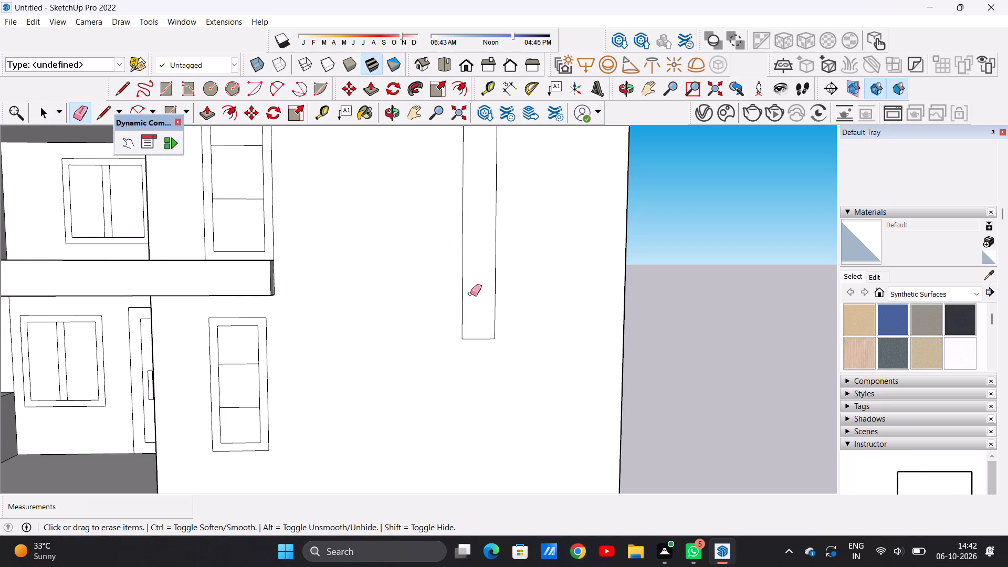
pyautogui.press('k')
pyautogui.scroll(-6, 471, 324)
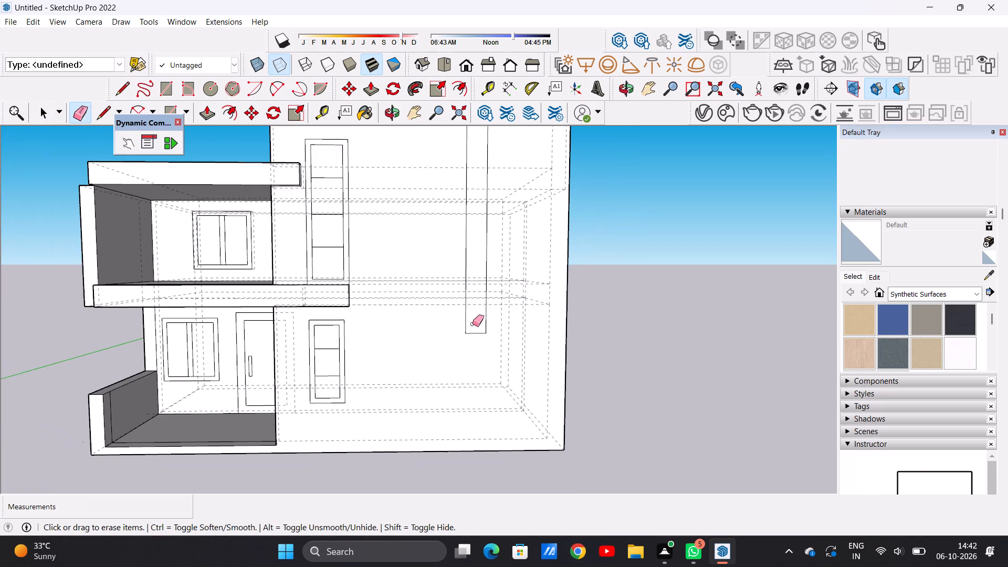
pyautogui.click(663, 295)
pyautogui.press('space')
pyautogui.press('space')
pyautogui.press('space')
pyautogui.press('space')
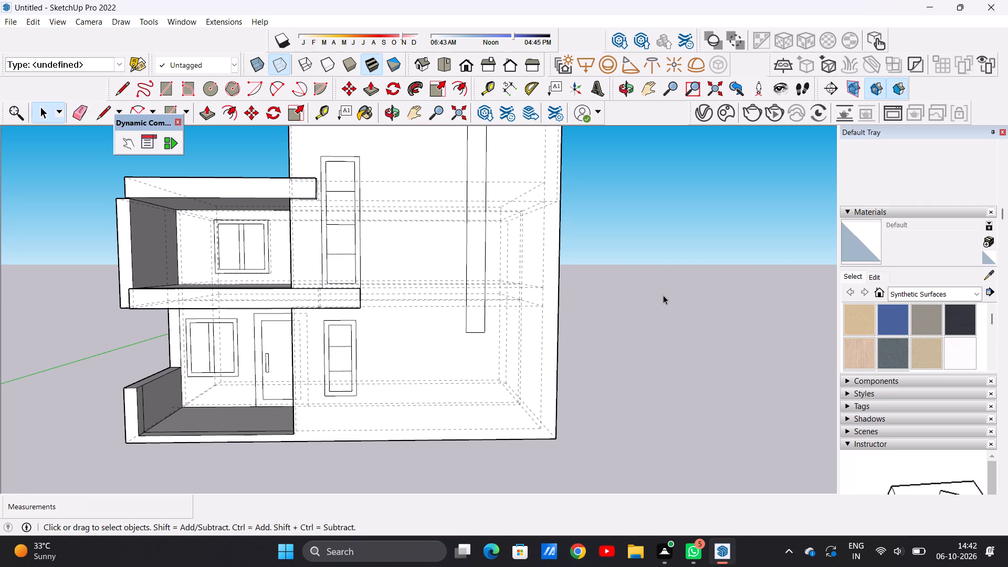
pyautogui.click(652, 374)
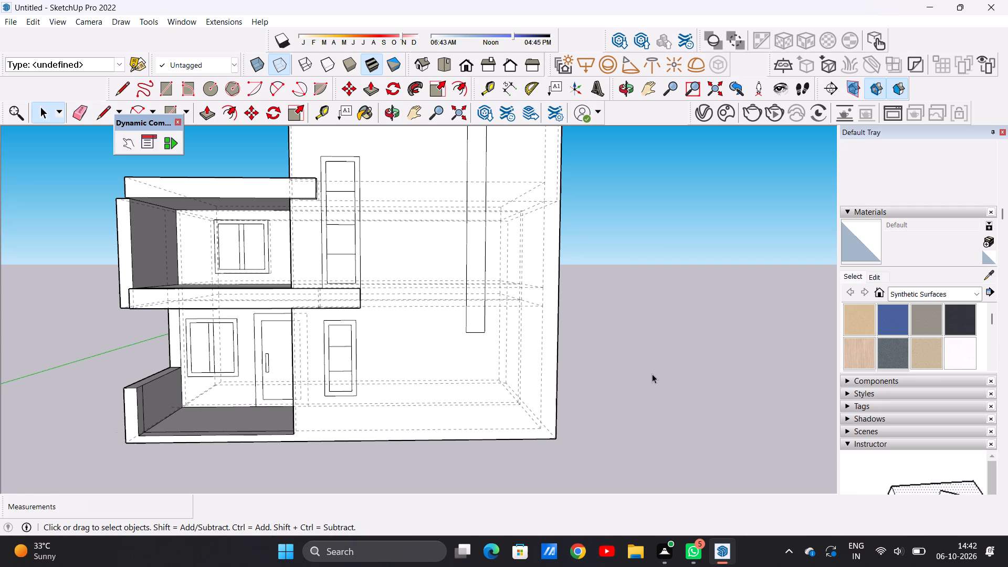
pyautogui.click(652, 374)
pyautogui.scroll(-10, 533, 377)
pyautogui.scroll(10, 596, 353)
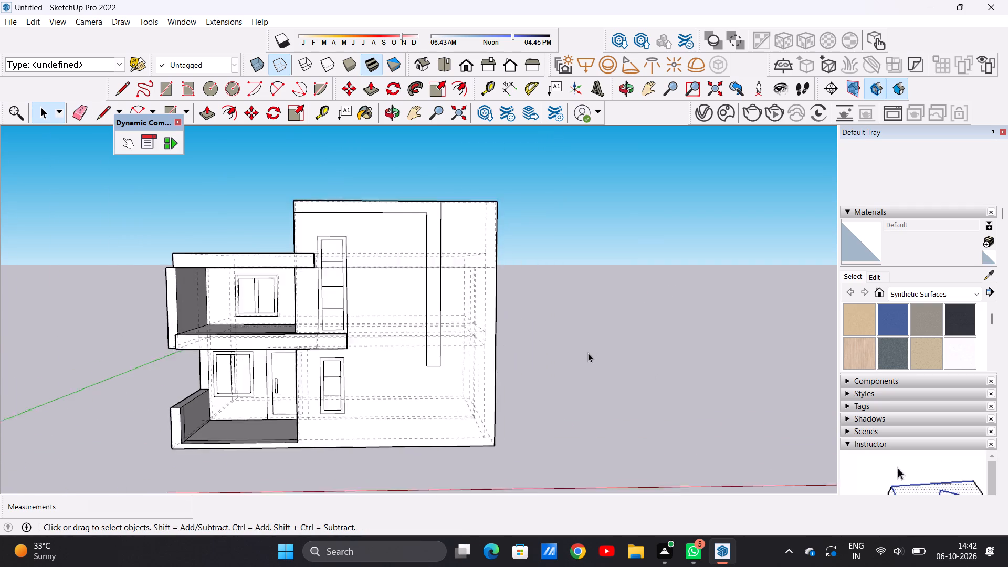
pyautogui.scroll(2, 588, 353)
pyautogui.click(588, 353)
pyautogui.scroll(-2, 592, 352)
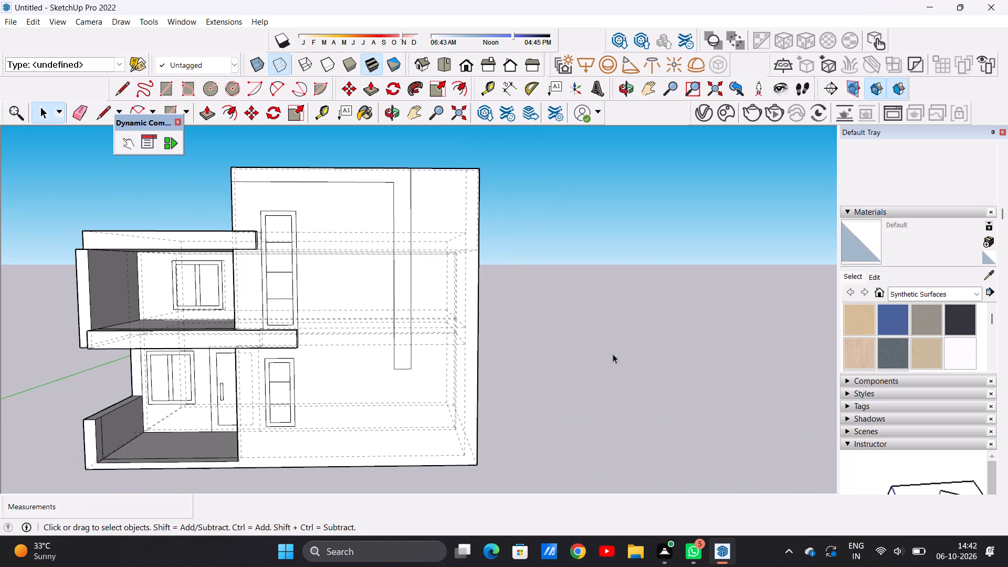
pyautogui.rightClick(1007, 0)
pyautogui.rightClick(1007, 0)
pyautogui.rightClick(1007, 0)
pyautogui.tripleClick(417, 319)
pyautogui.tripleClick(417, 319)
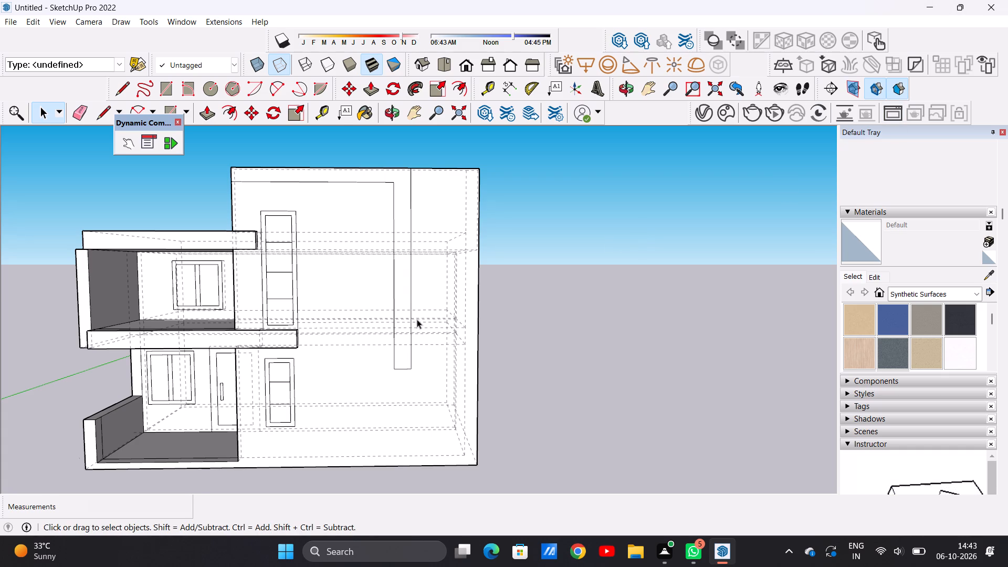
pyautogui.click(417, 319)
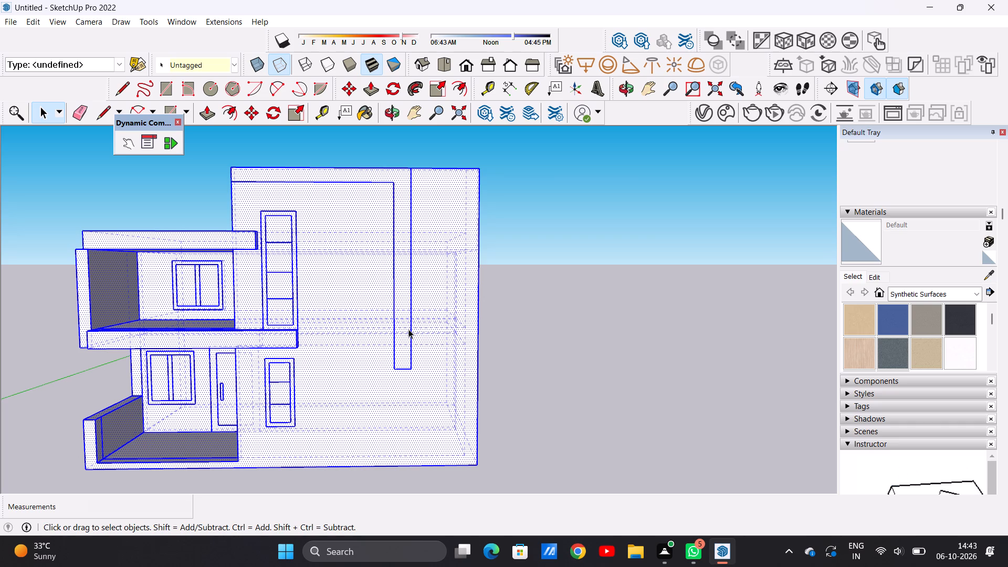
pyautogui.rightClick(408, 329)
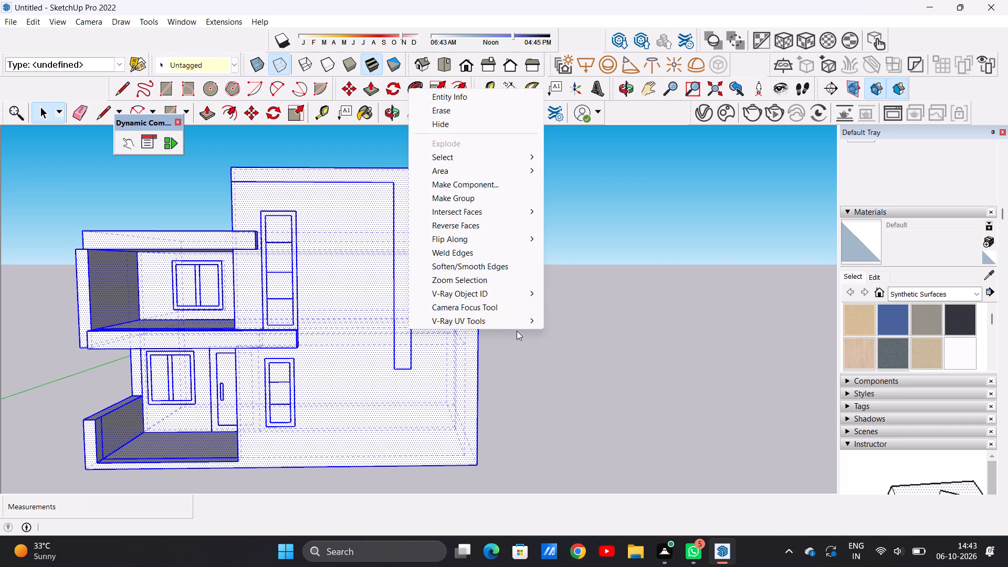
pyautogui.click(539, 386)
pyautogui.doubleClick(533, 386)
# Set the face style to Shaded and turn off the display of back edges.
pyautogui.scroll(-6, 533, 371)
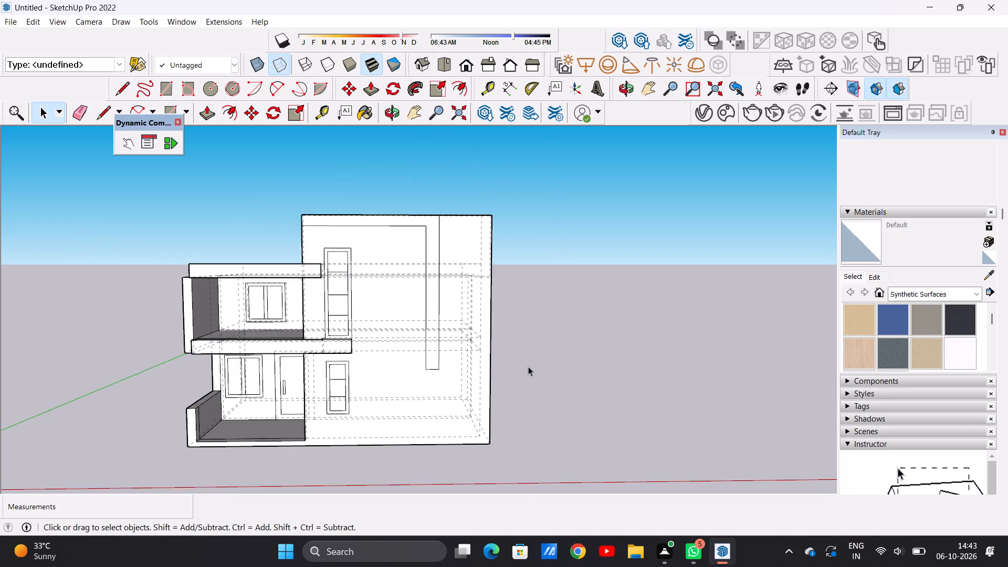
pyautogui.scroll(-9, 528, 366)
pyautogui.scroll(10, 474, 361)
pyautogui.scroll(-5, 482, 362)
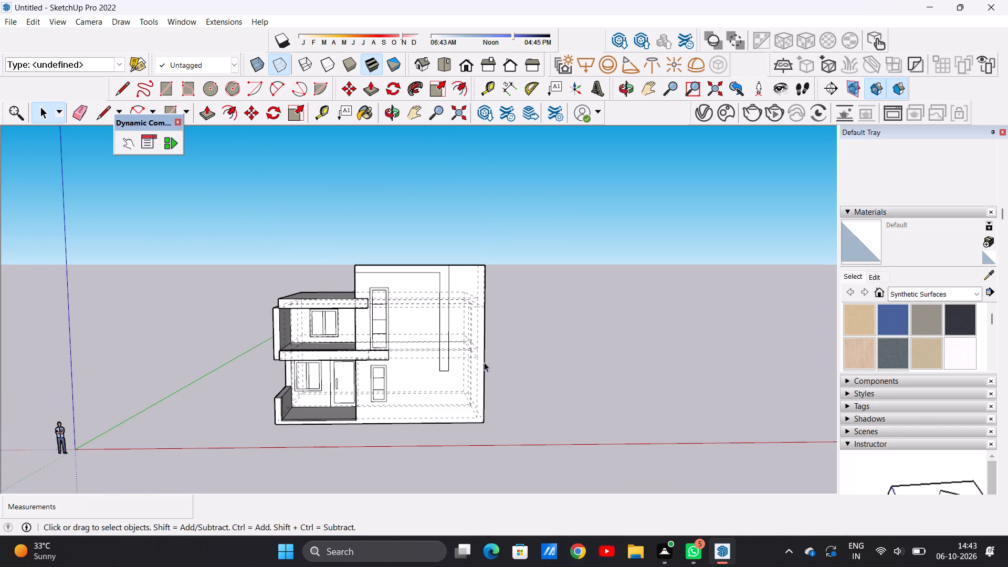
pyautogui.scroll(6, 427, 363)
pyautogui.moveTo(343, 352); pyautogui.dragTo(206, 346, button='middle')
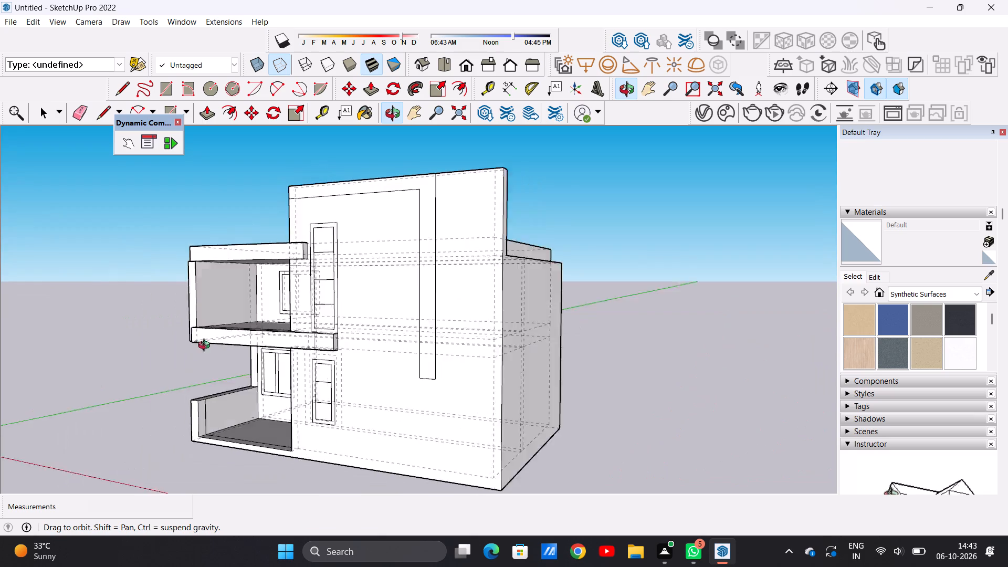
pyautogui.moveTo(206, 346); pyautogui.dragTo(337, 339, button='middle')
pyautogui.scroll(-3, 338, 355)
pyautogui.scroll(4, 338, 356)
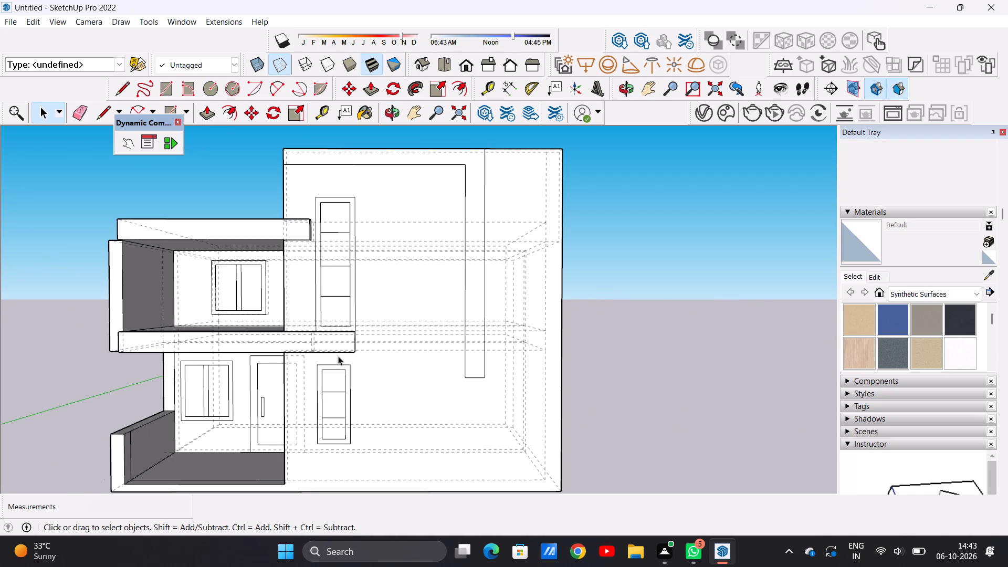
pyautogui.click(343, 60)
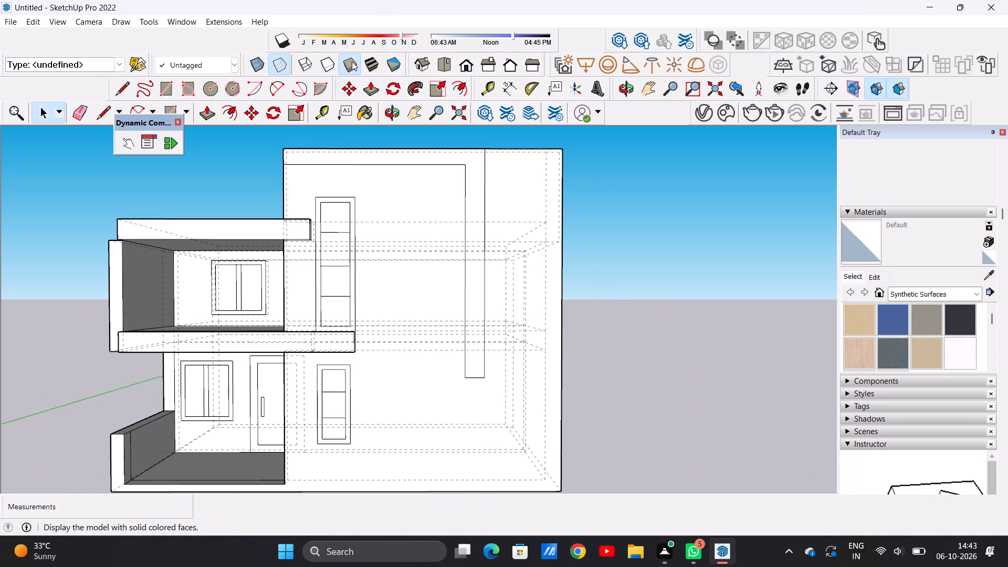
pyautogui.click(352, 61)
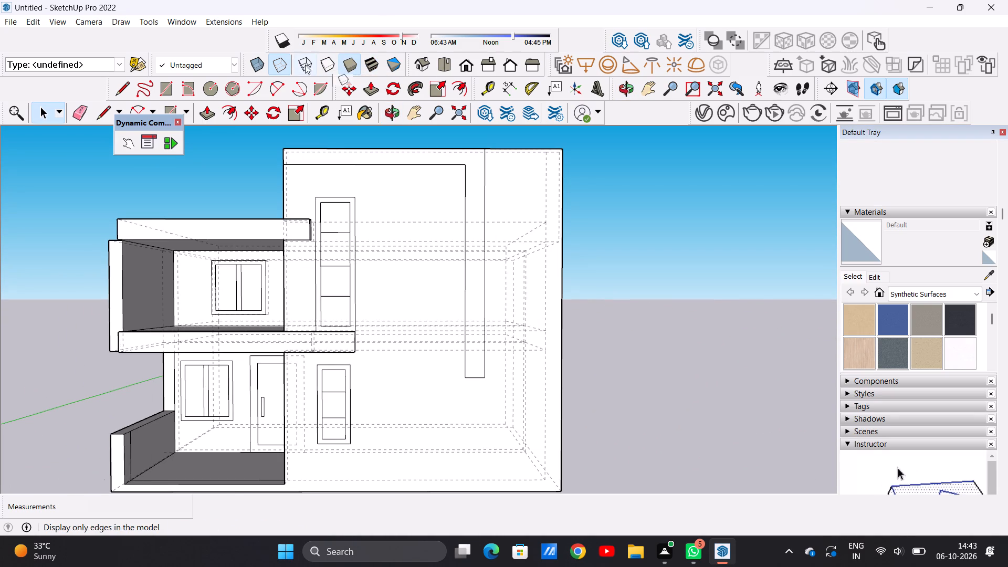
pyautogui.click(281, 65)
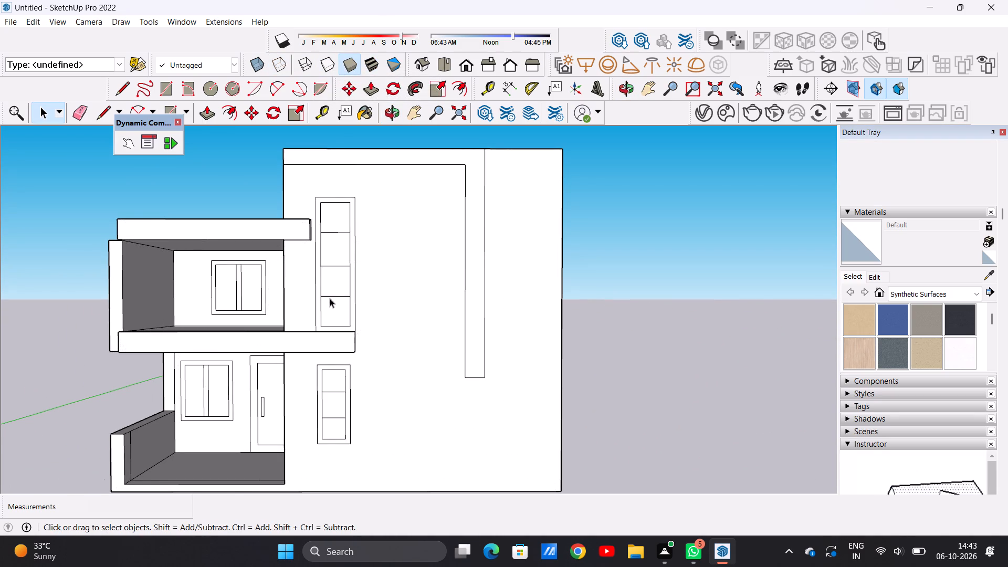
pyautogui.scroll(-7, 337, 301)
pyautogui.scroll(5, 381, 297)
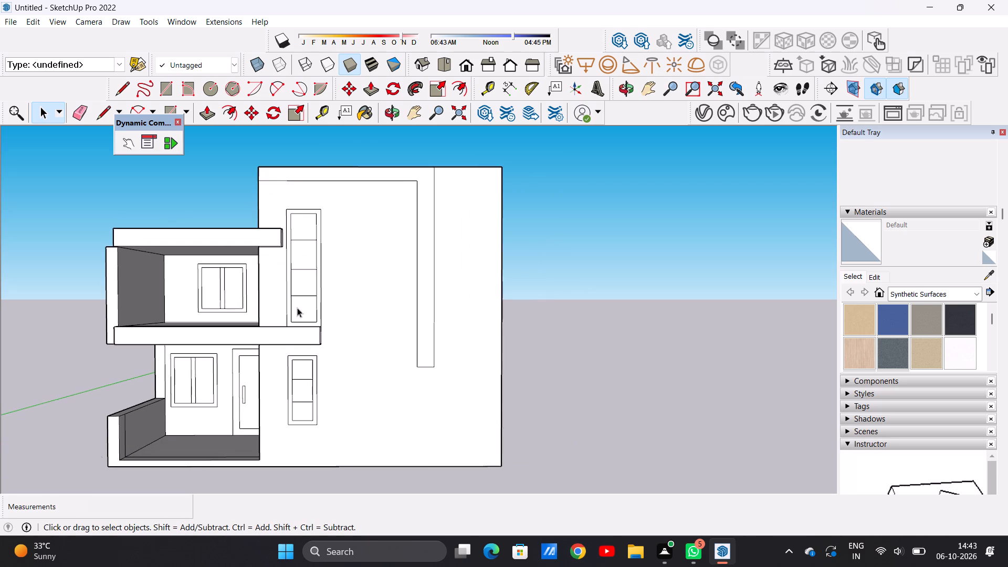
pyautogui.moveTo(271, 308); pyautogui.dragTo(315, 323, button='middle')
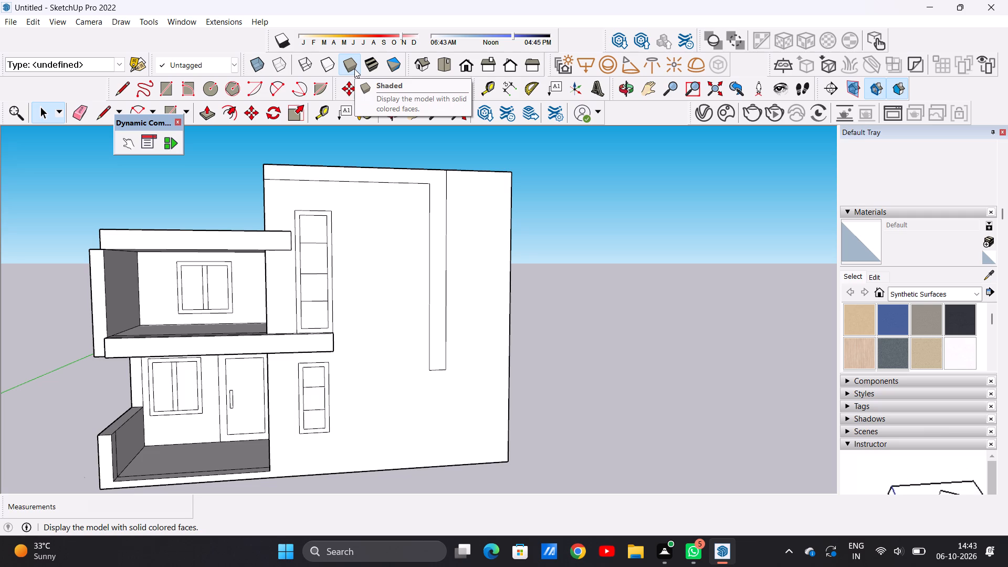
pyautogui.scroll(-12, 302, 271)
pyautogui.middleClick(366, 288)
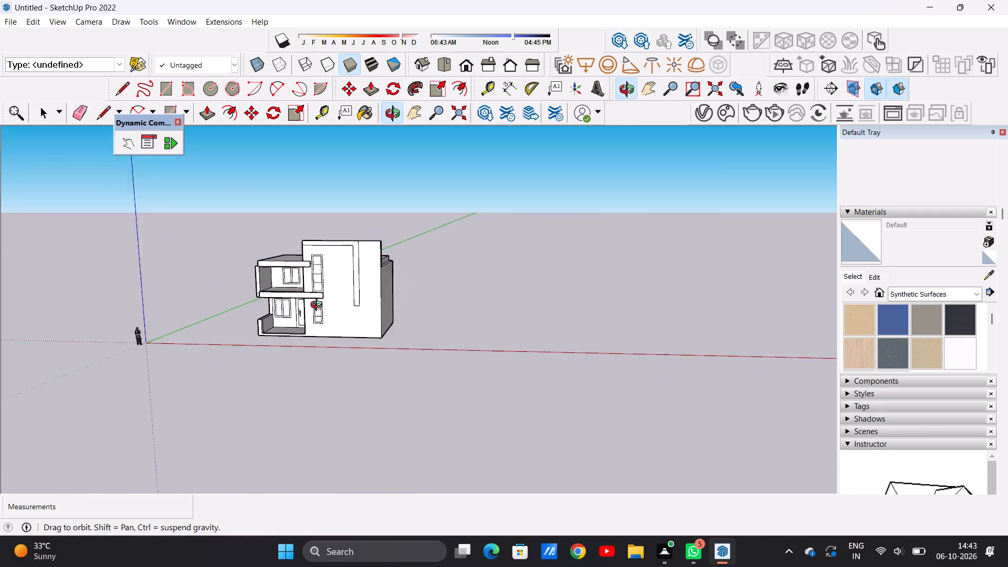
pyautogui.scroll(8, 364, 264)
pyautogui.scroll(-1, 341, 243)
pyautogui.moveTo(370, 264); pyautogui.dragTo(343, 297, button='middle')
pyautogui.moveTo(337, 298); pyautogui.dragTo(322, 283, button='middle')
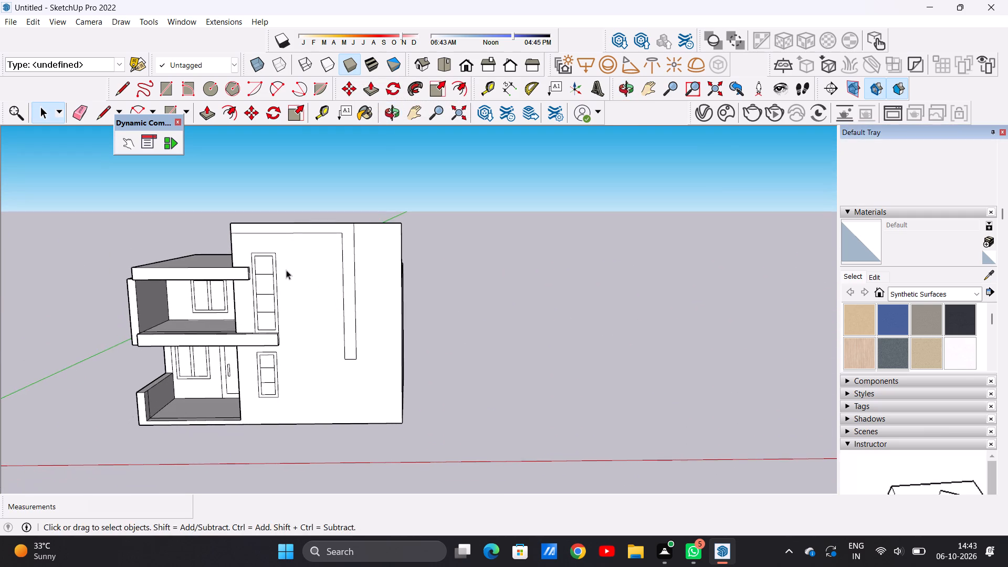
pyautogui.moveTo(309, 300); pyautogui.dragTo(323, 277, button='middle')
# Draw a closed rectangular extension about 2' 9" down below the vertical band's lower end, matching the band's width.
pyautogui.scroll(10, 366, 345)
pyautogui.scroll(-1, 337, 350)
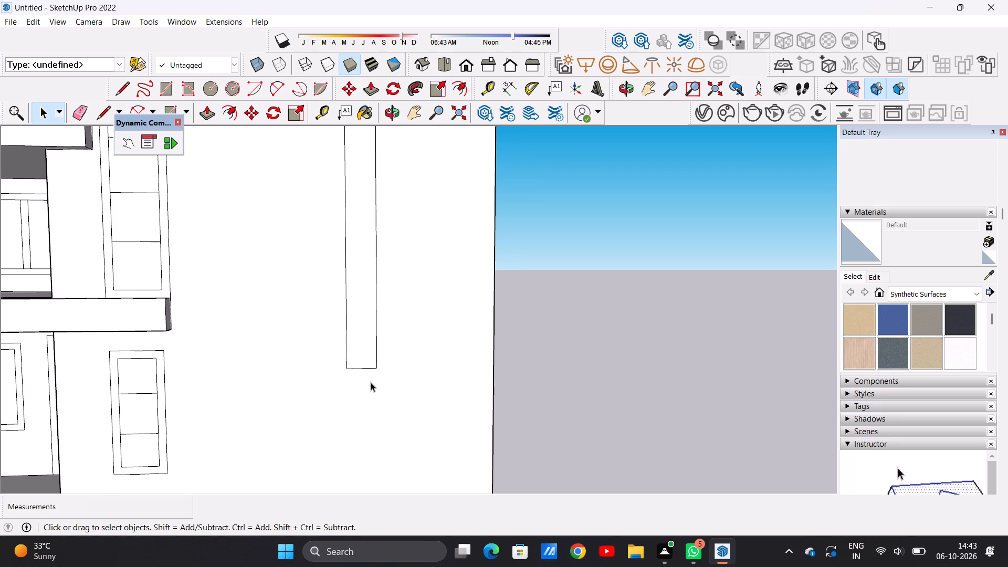
pyautogui.scroll(-8, 366, 382)
pyautogui.scroll(9, 376, 386)
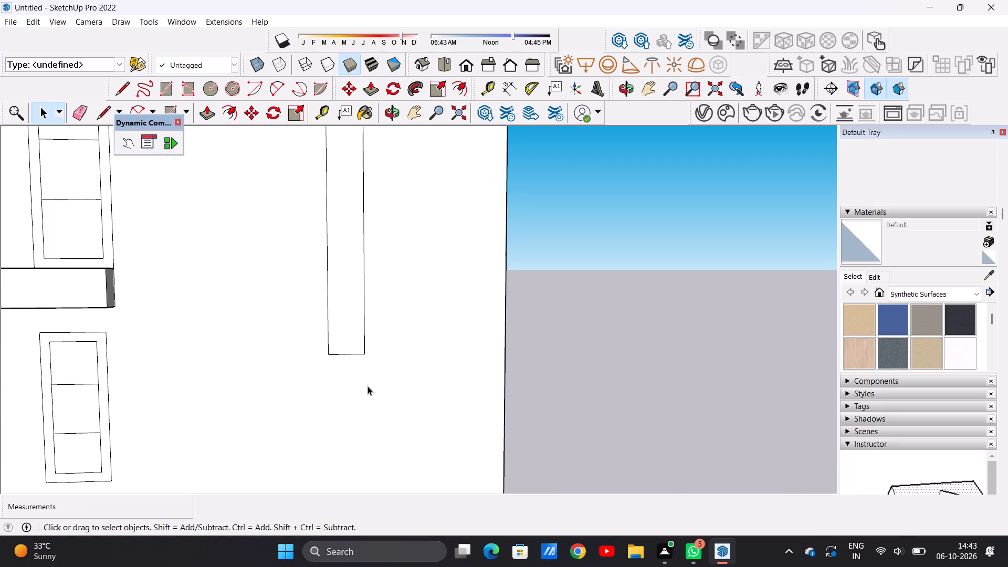
pyautogui.press('l')
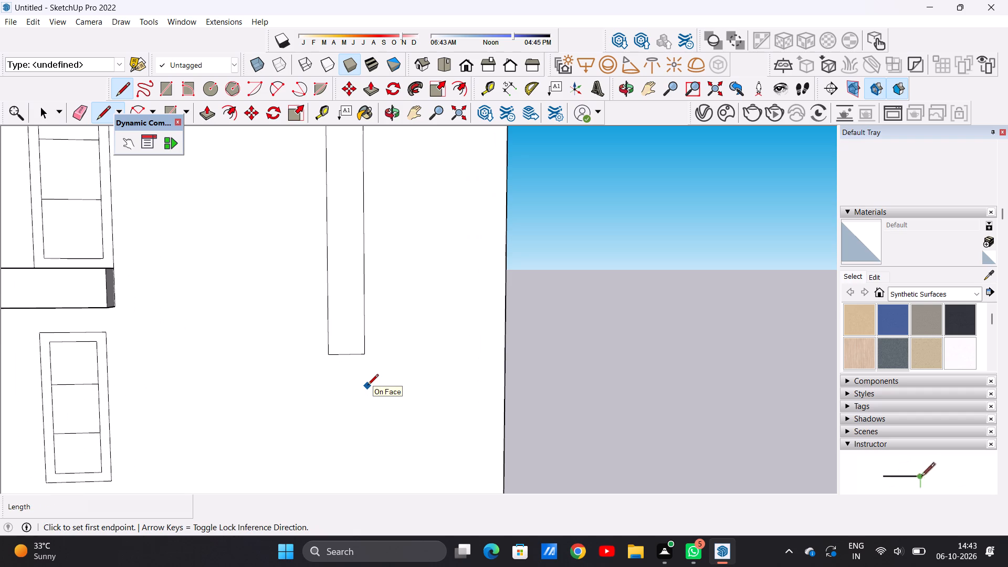
pyautogui.click(331, 359)
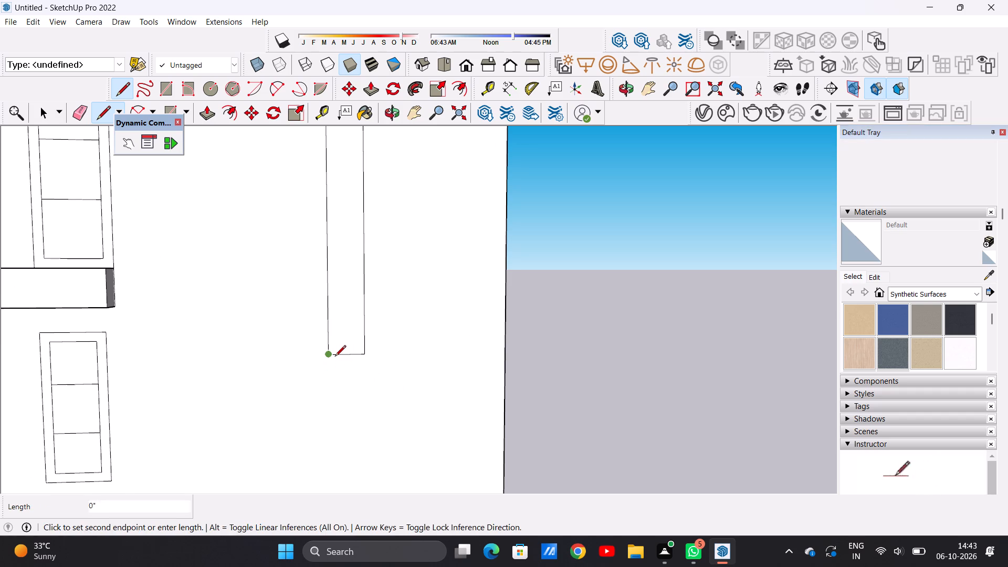
pyautogui.click(362, 354)
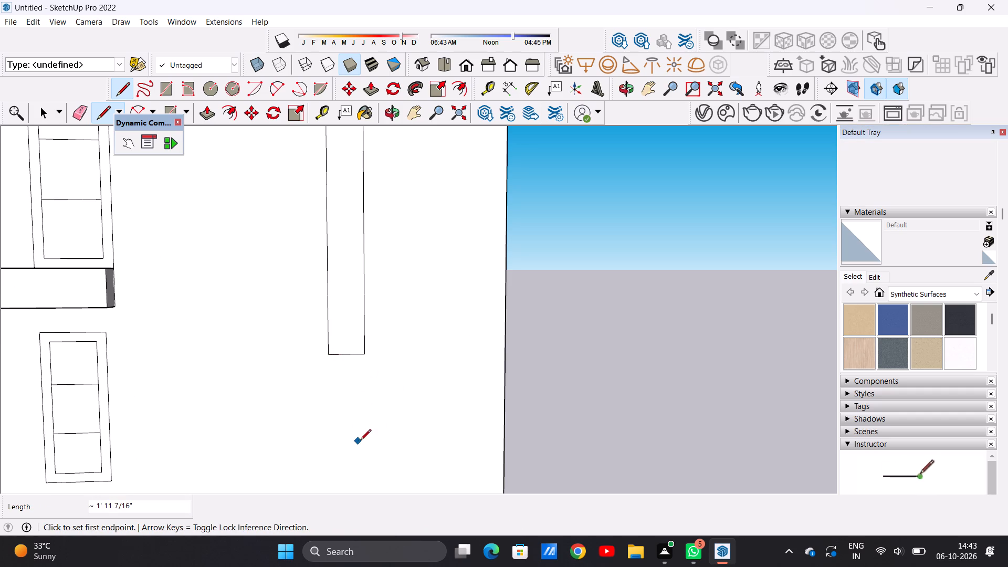
pyautogui.click(329, 356)
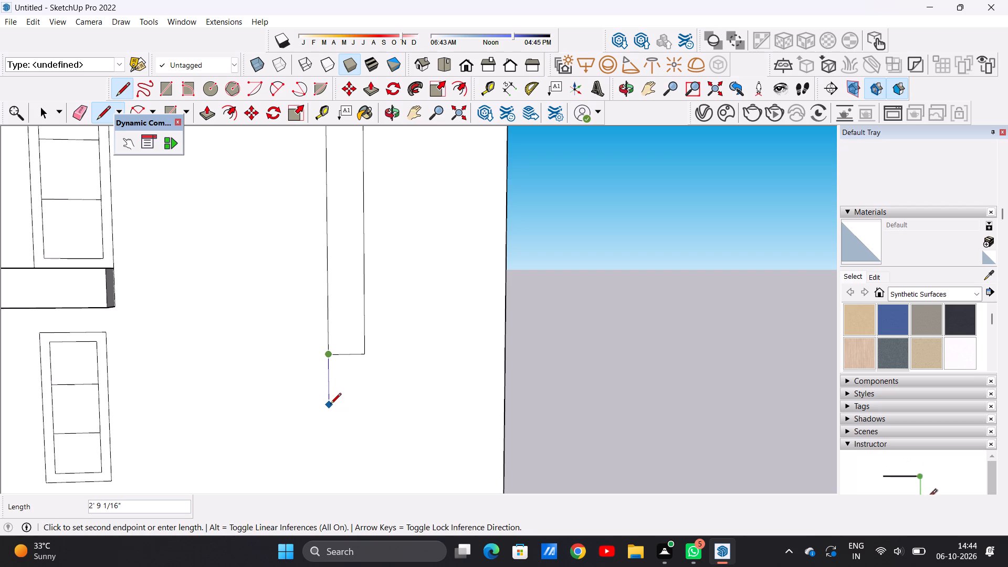
pyautogui.click(330, 404)
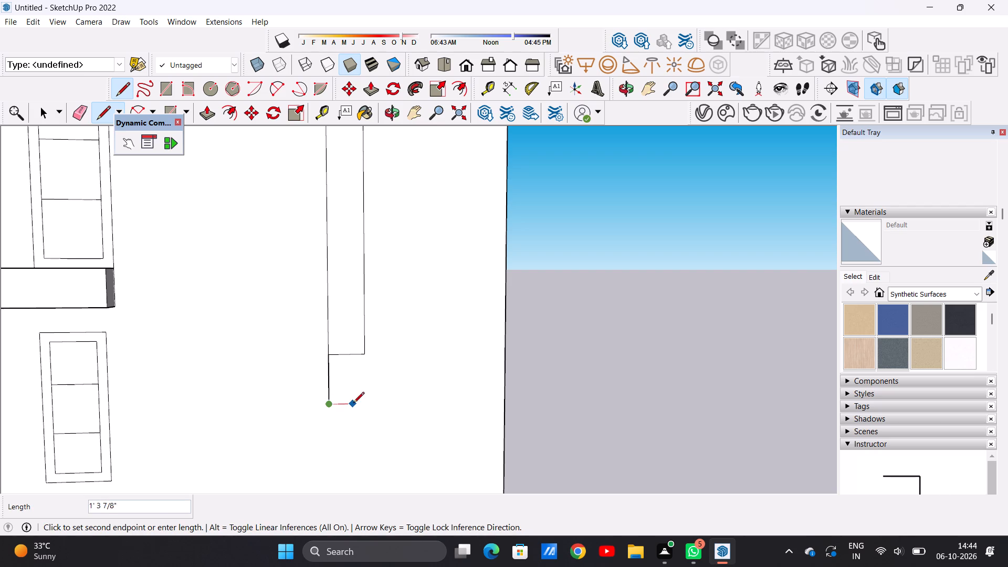
pyautogui.click(365, 402)
pyautogui.click(367, 356)
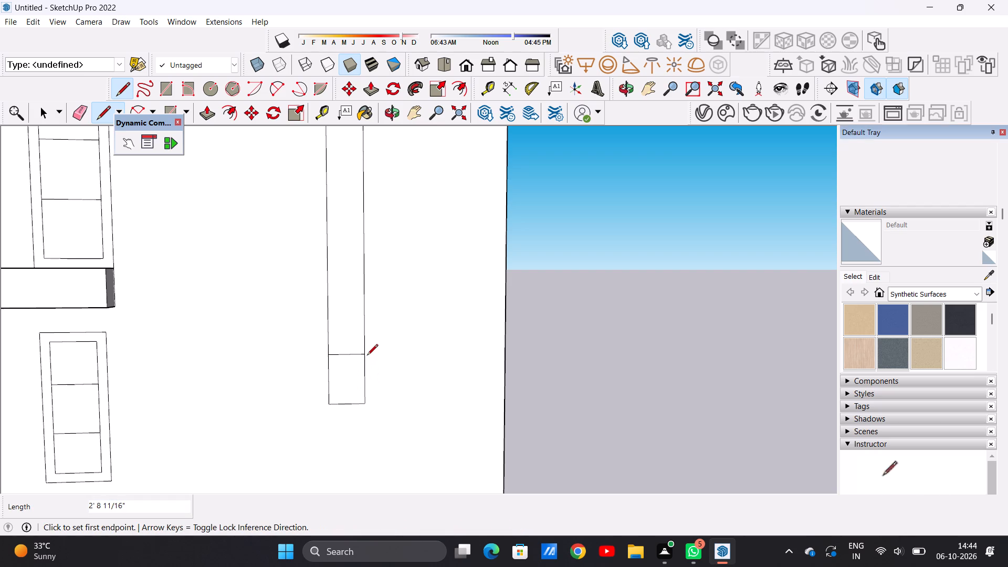
# Erase the short horizontal line dividing the vertical band from its new lower extension.
pyautogui.press('space')
pyautogui.write('E')
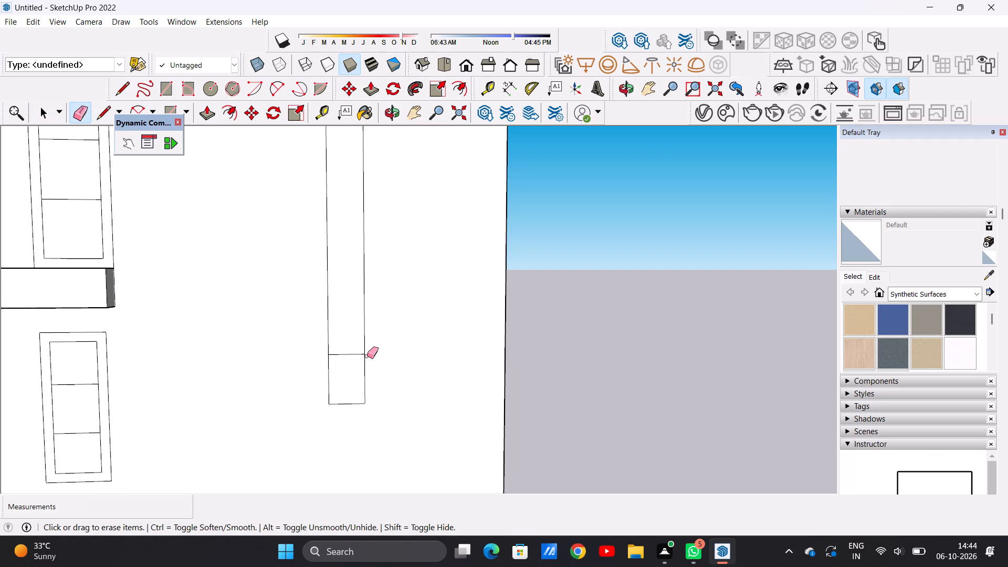
pyautogui.moveTo(349, 350); pyautogui.dragTo(347, 366)
pyautogui.scroll(-10, 374, 359)
pyautogui.scroll(6, 367, 373)
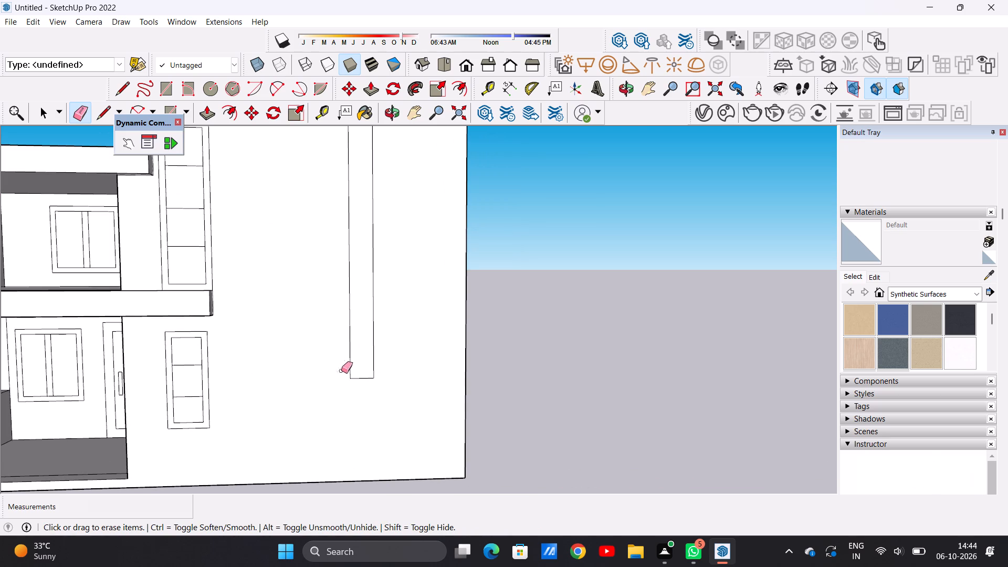
# Draw a rectangular foot from the band's lower corner toward the slit windows, about 3' 7" long and about 2' high.
pyautogui.press('l')
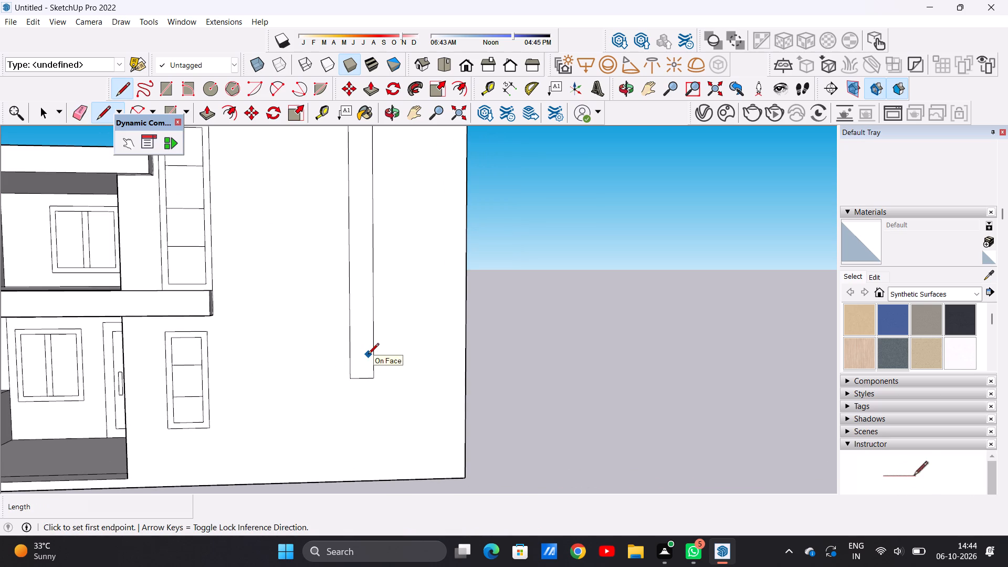
pyautogui.scroll(6, 350, 378)
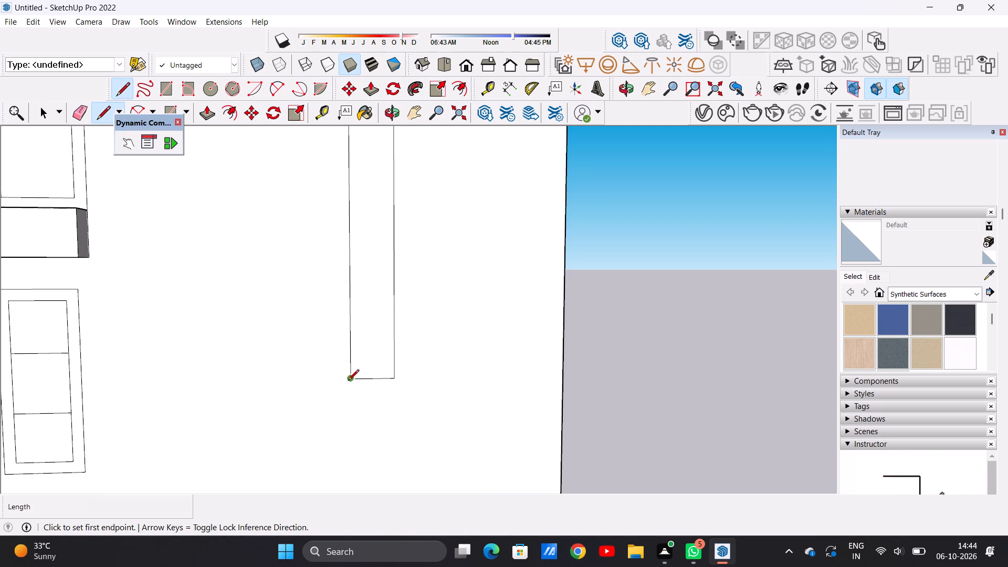
pyautogui.click(348, 381)
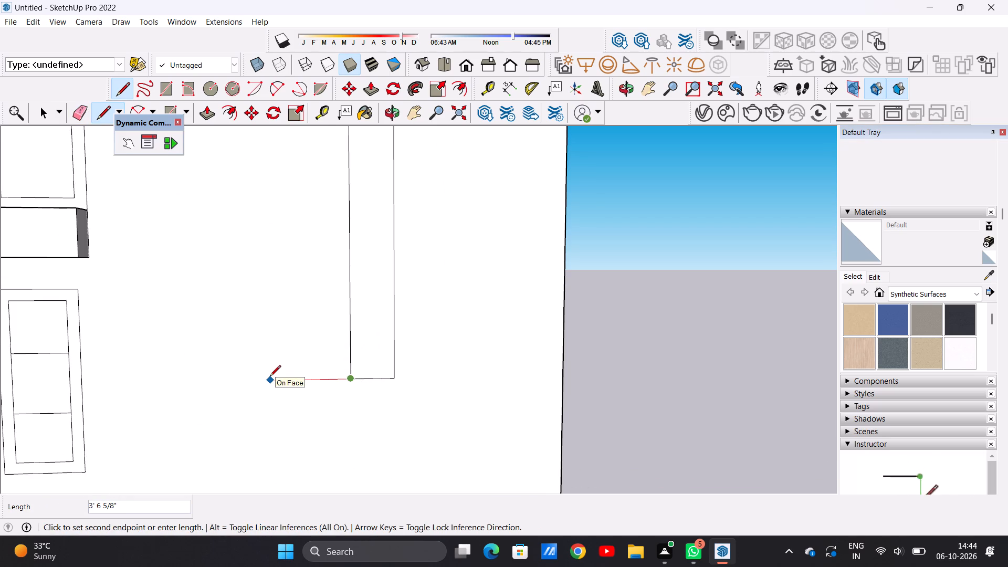
pyautogui.click(270, 377)
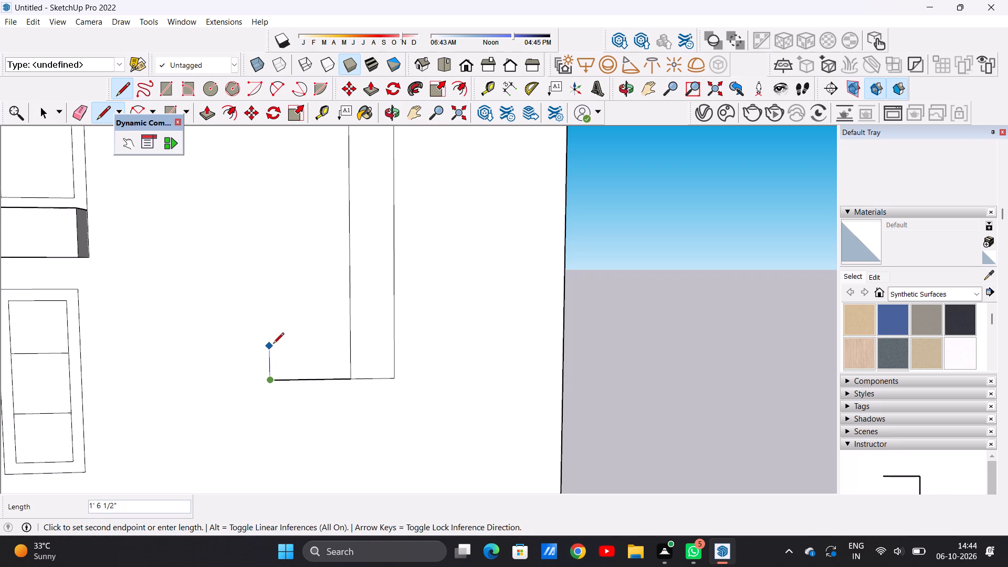
pyautogui.click(269, 349)
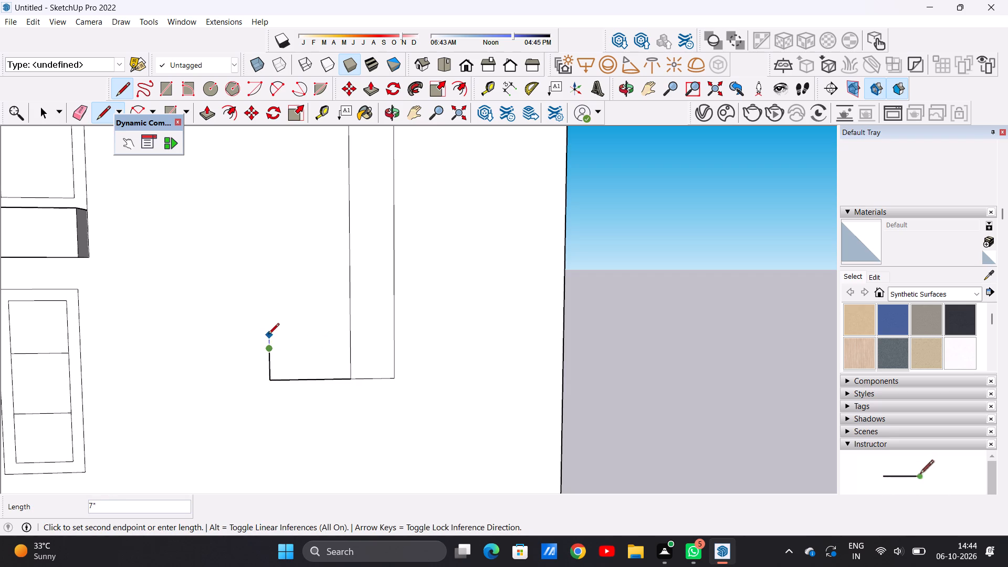
pyautogui.click(270, 333)
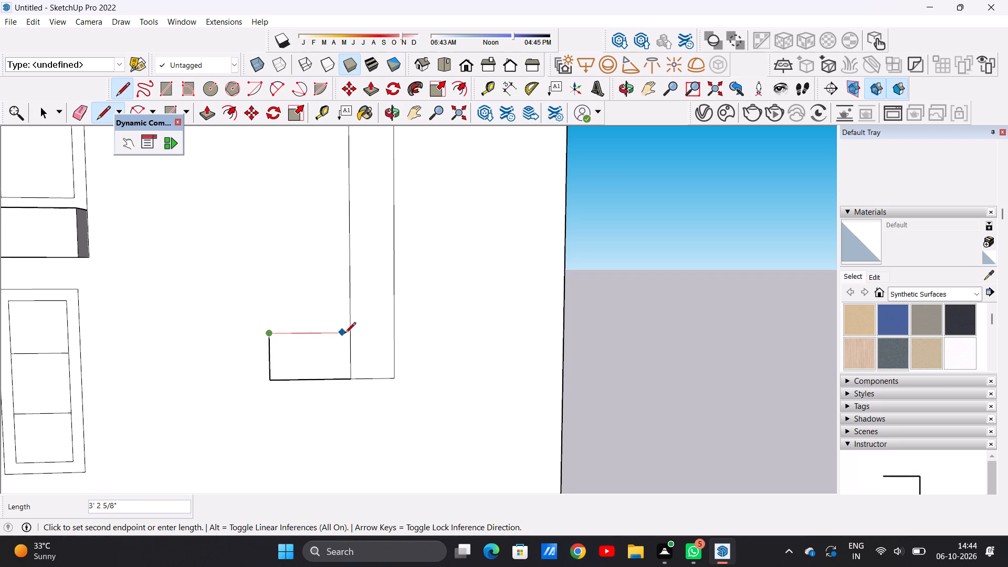
pyautogui.click(349, 331)
pyautogui.press('space')
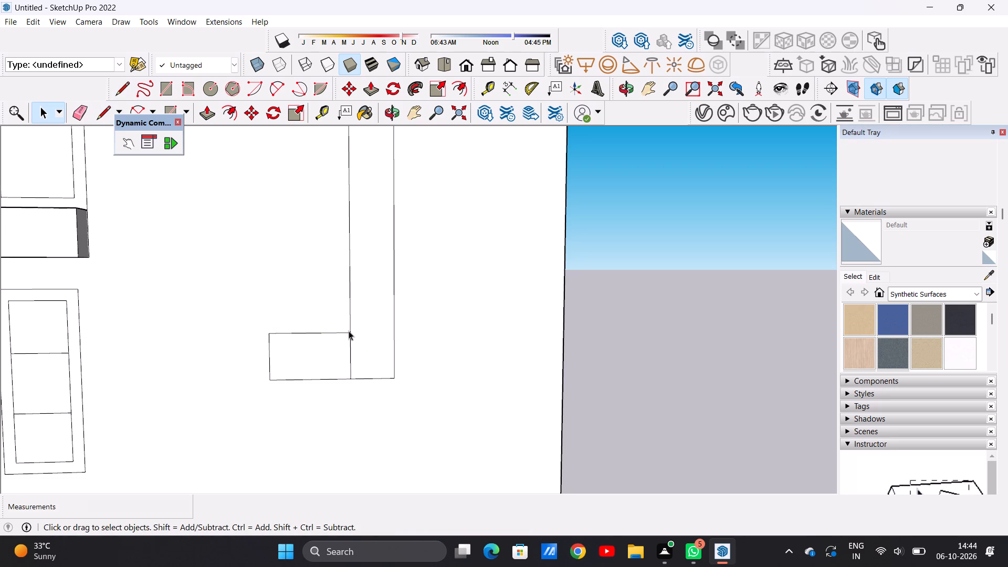
# Erase the vertical segment between the foot rectangle and the vertical band to merge them into one outline.
pyautogui.scroll(-2, 291, 372)
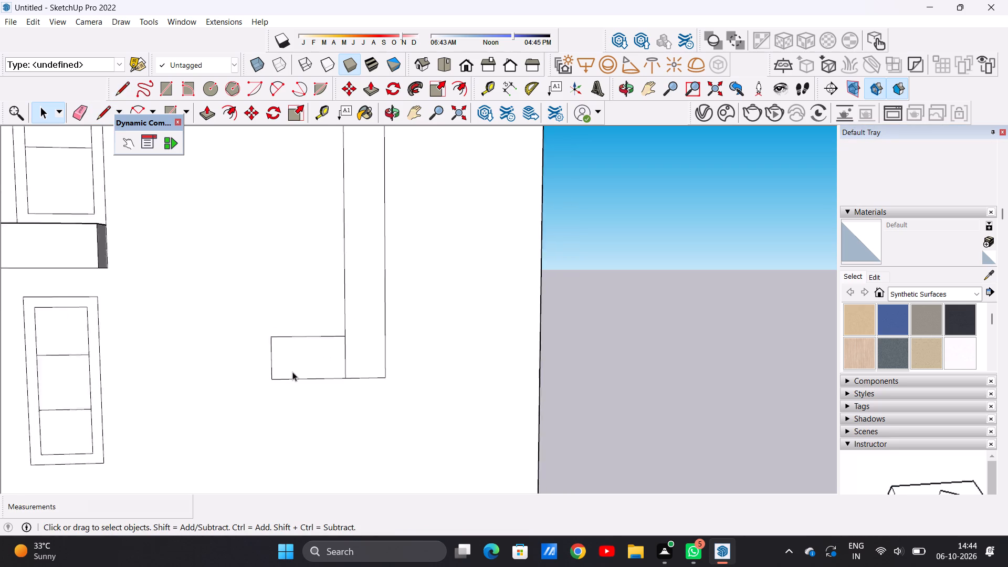
pyautogui.scroll(-3, 292, 372)
pyautogui.scroll(7, 327, 366)
pyautogui.press('e')
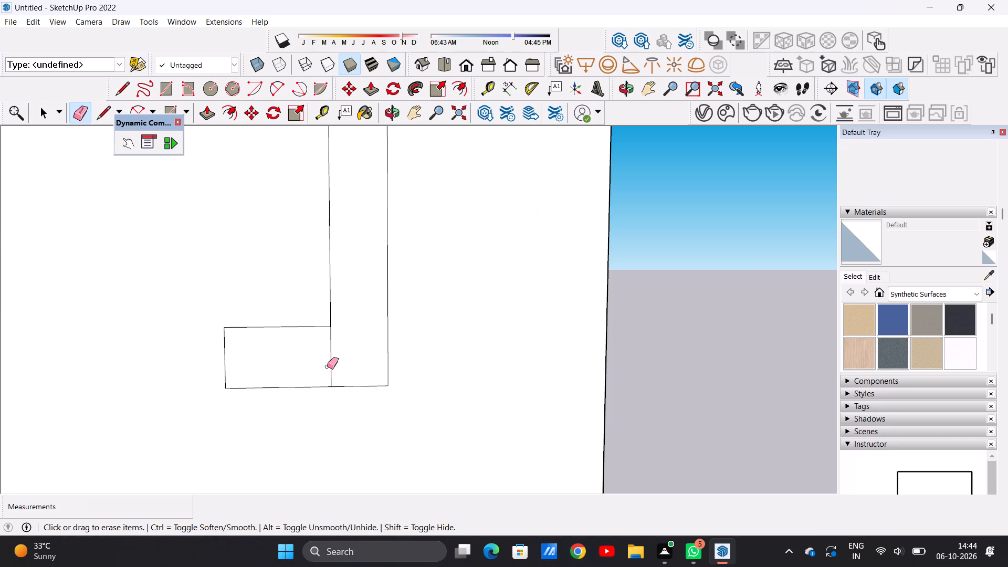
pyautogui.scroll(7, 346, 350)
pyautogui.moveTo(312, 350); pyautogui.dragTo(324, 354)
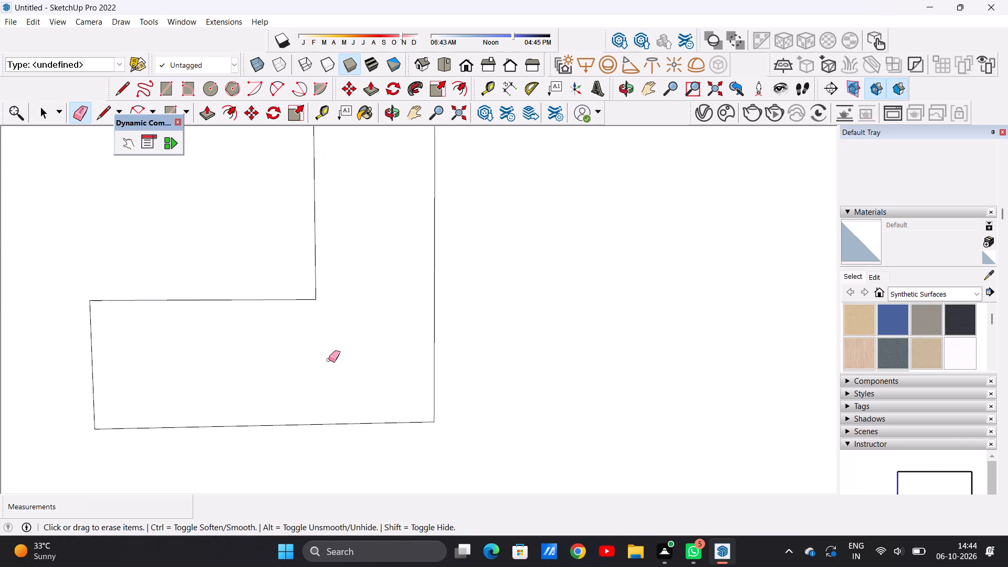
pyautogui.scroll(-20, 330, 368)
pyautogui.scroll(-8, 330, 368)
pyautogui.scroll(5, 355, 349)
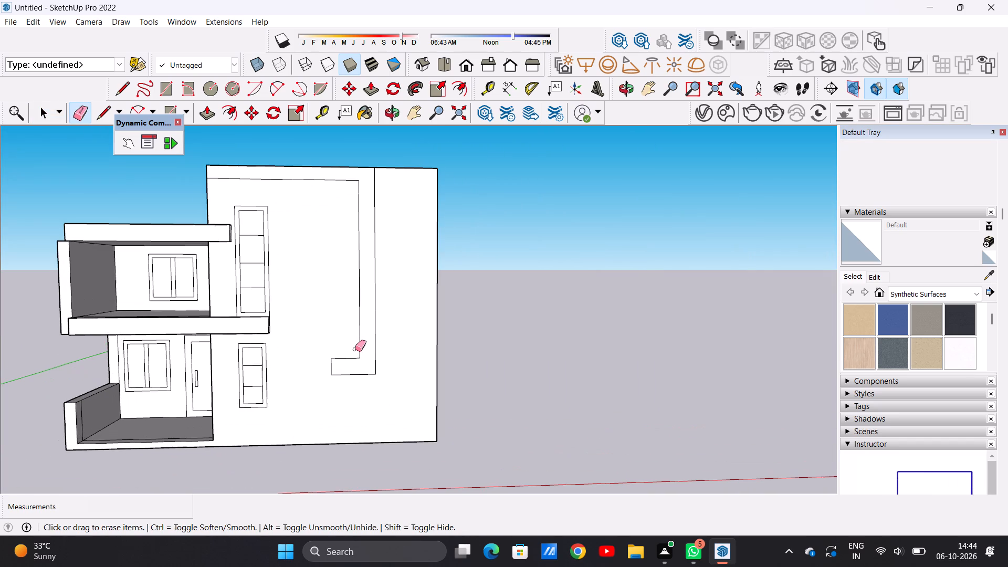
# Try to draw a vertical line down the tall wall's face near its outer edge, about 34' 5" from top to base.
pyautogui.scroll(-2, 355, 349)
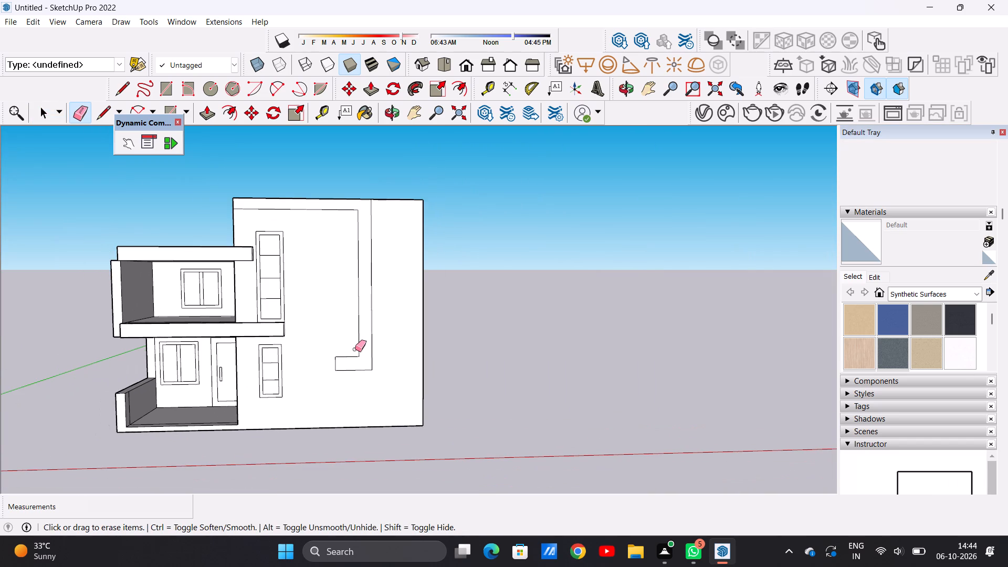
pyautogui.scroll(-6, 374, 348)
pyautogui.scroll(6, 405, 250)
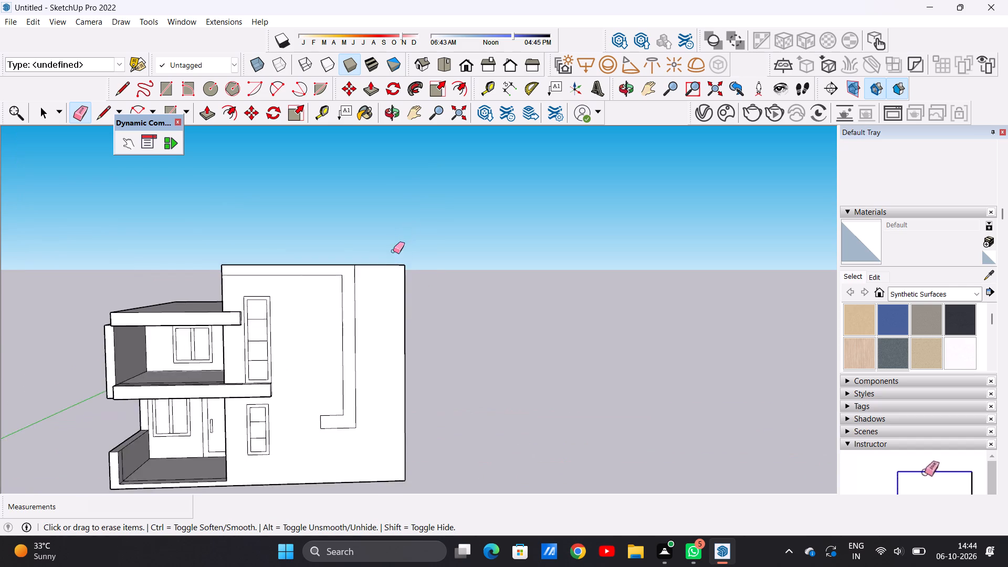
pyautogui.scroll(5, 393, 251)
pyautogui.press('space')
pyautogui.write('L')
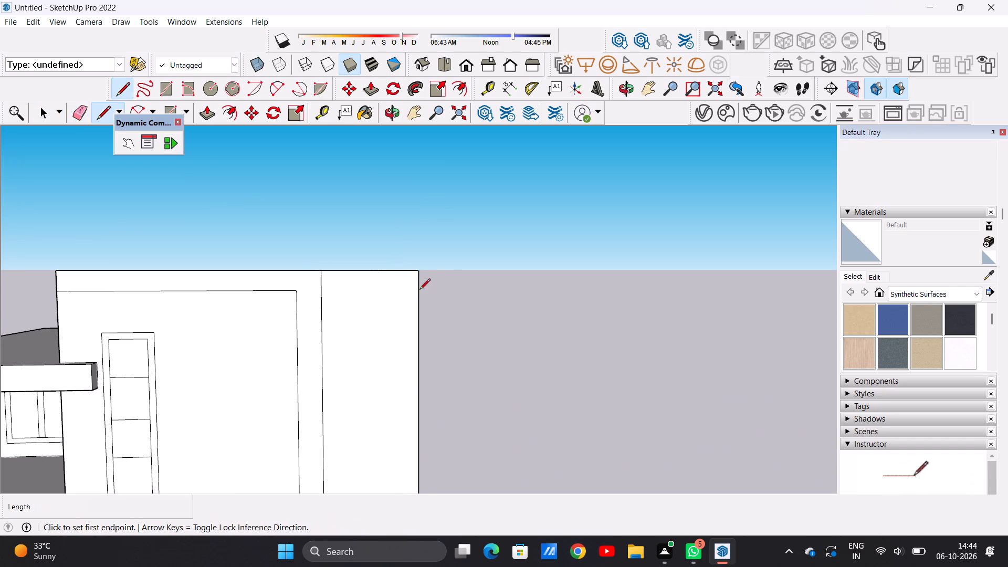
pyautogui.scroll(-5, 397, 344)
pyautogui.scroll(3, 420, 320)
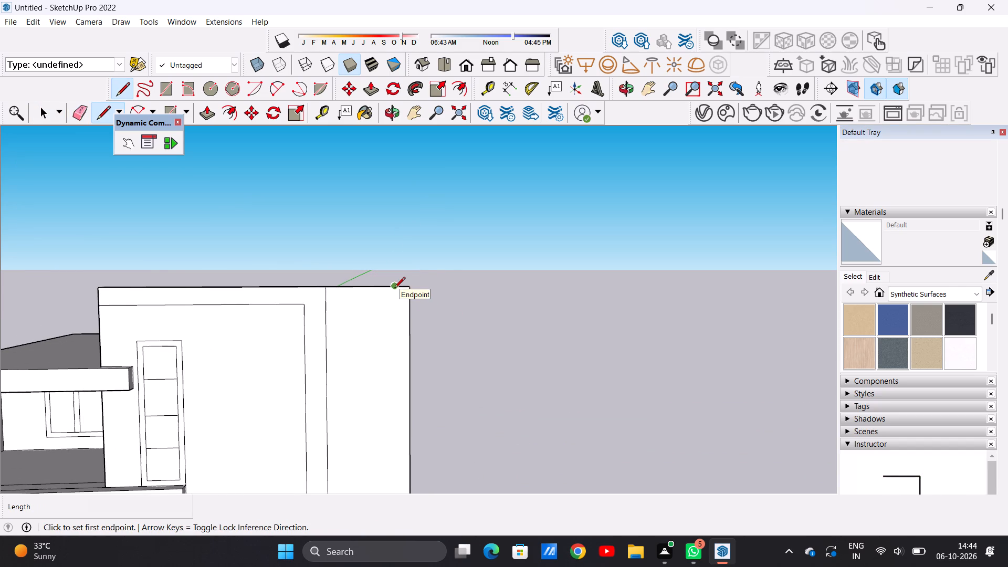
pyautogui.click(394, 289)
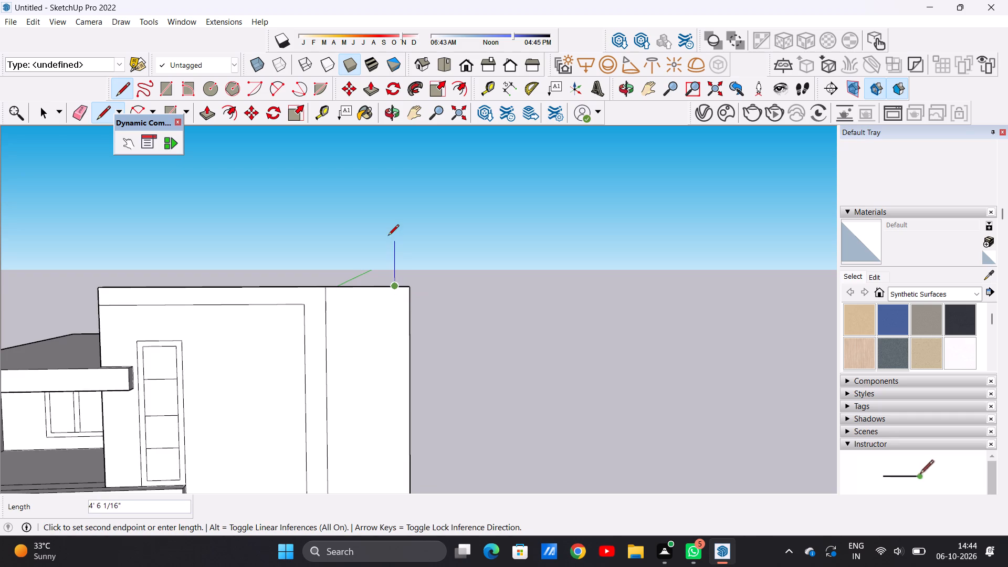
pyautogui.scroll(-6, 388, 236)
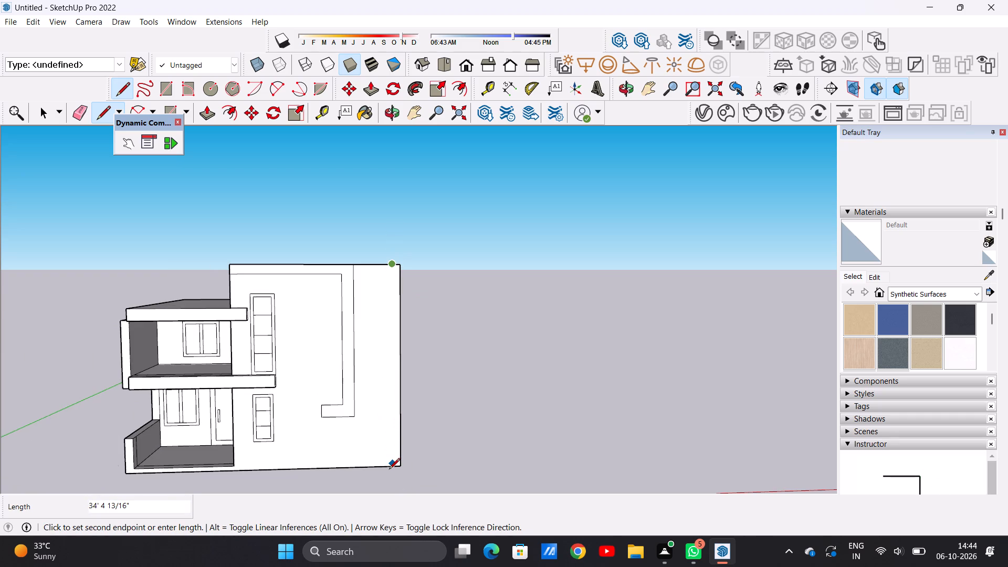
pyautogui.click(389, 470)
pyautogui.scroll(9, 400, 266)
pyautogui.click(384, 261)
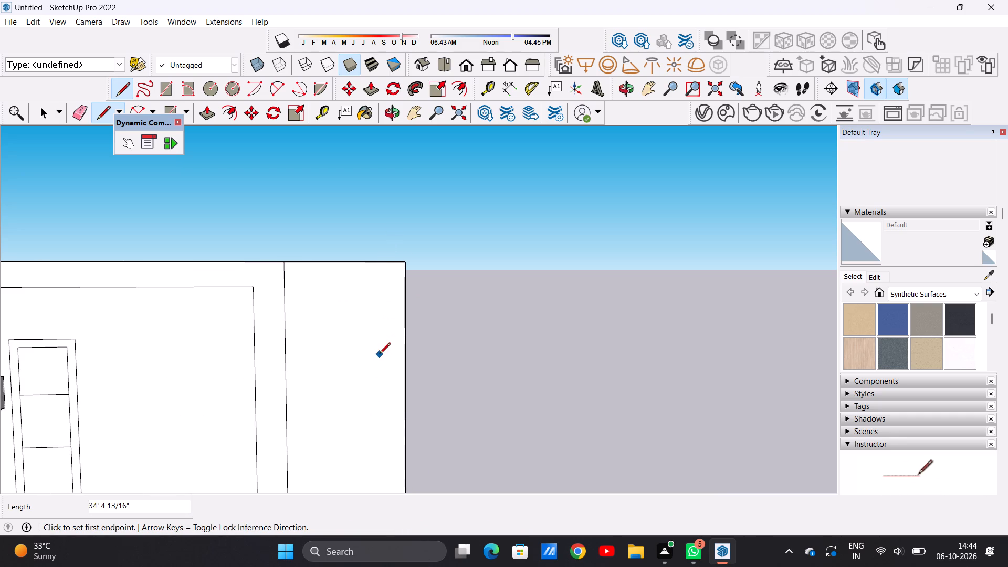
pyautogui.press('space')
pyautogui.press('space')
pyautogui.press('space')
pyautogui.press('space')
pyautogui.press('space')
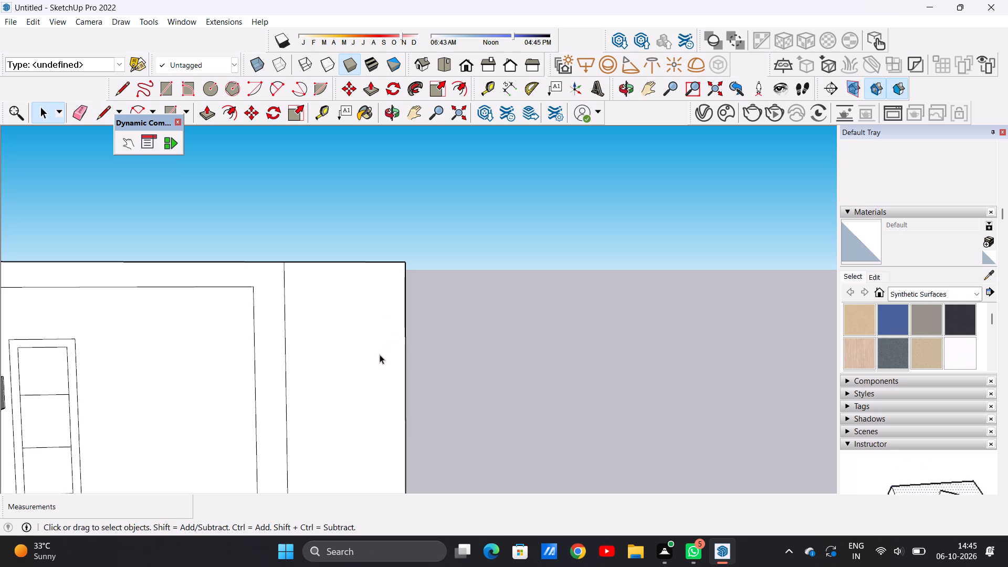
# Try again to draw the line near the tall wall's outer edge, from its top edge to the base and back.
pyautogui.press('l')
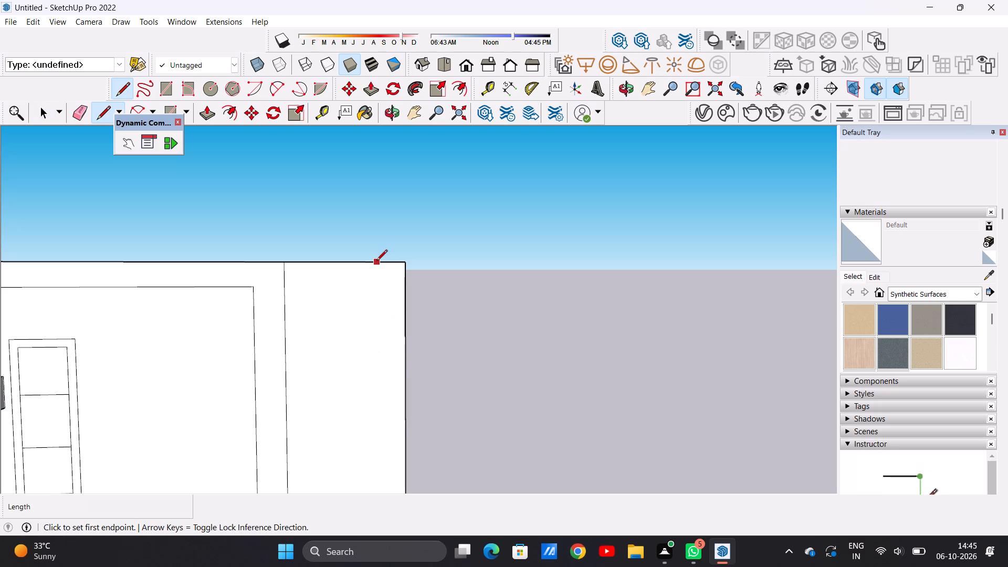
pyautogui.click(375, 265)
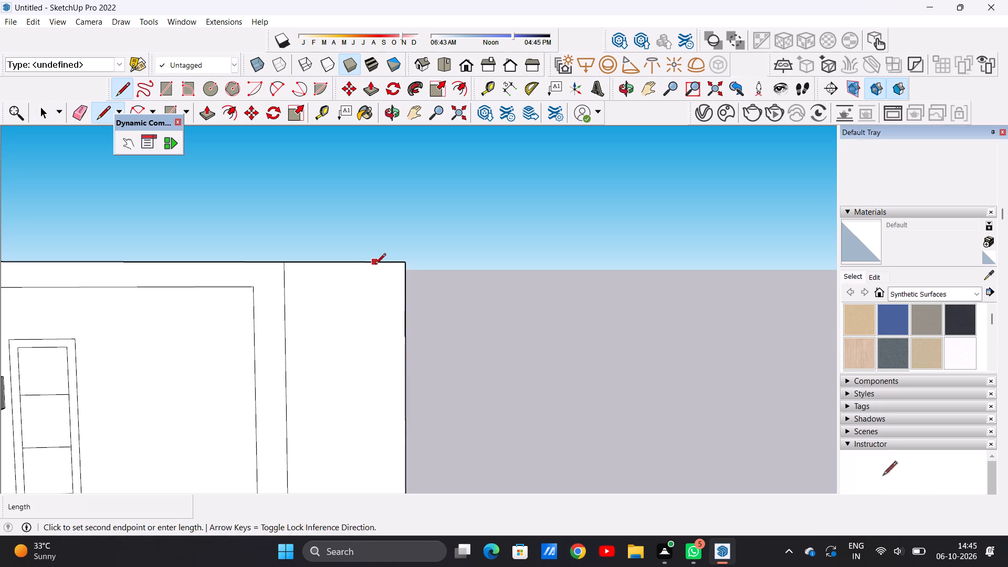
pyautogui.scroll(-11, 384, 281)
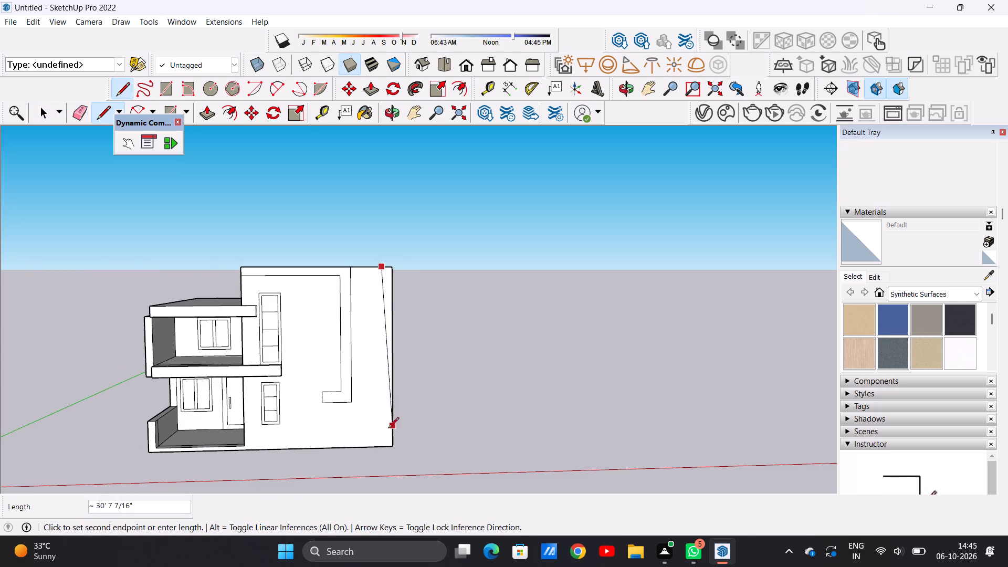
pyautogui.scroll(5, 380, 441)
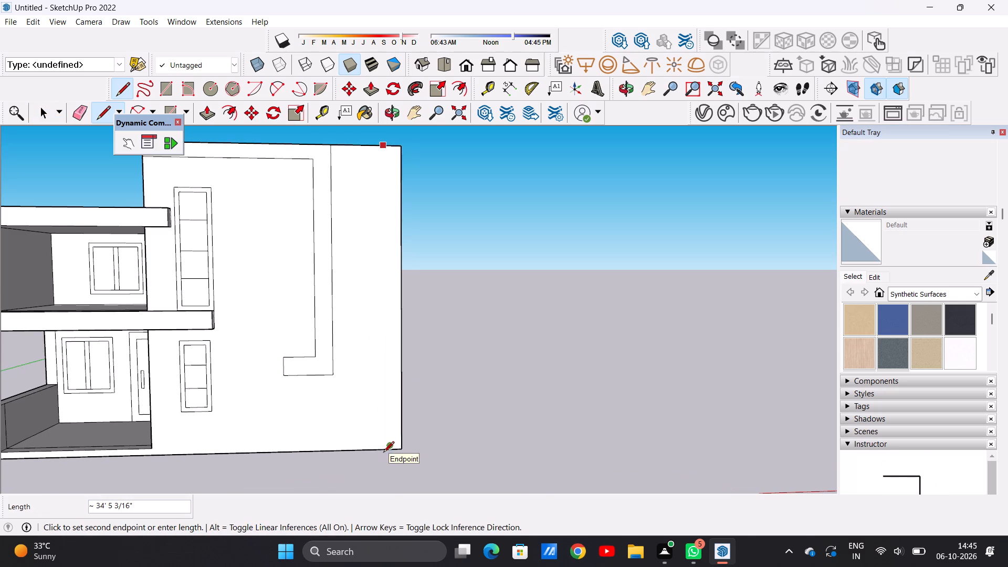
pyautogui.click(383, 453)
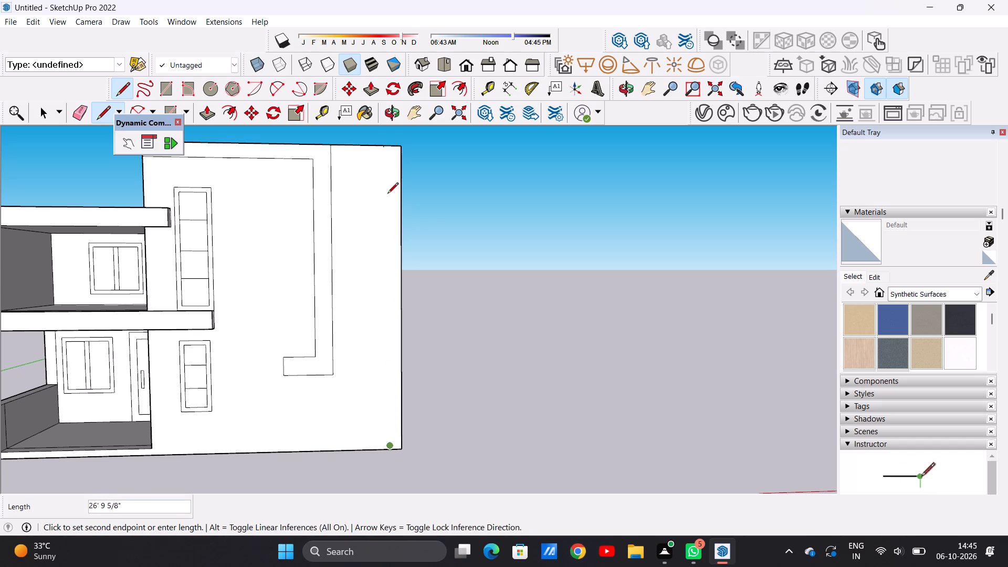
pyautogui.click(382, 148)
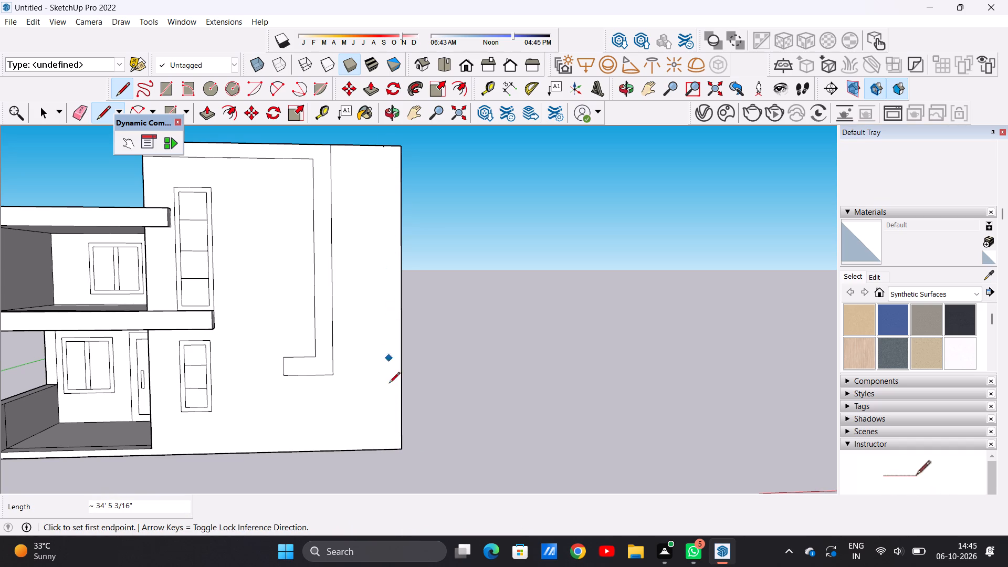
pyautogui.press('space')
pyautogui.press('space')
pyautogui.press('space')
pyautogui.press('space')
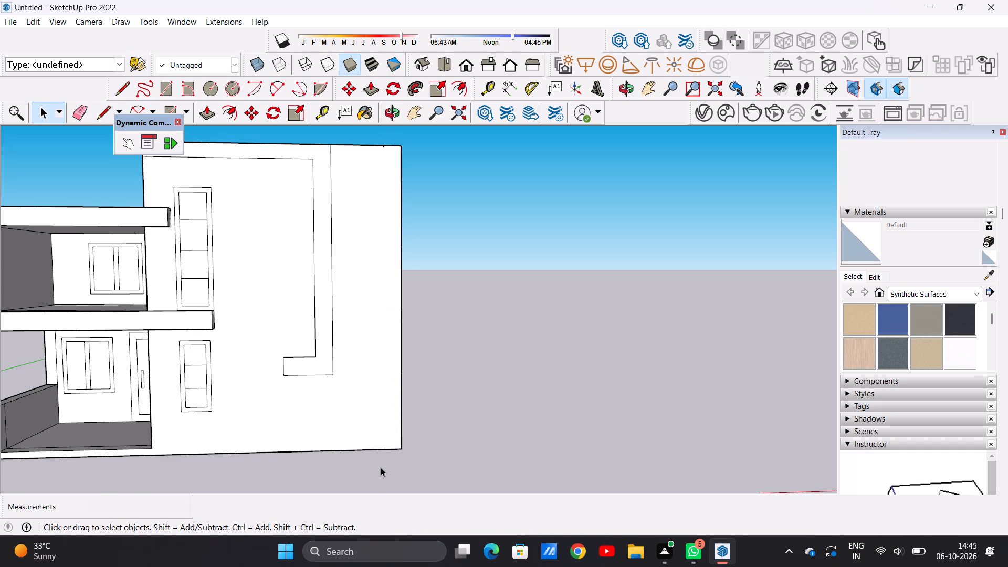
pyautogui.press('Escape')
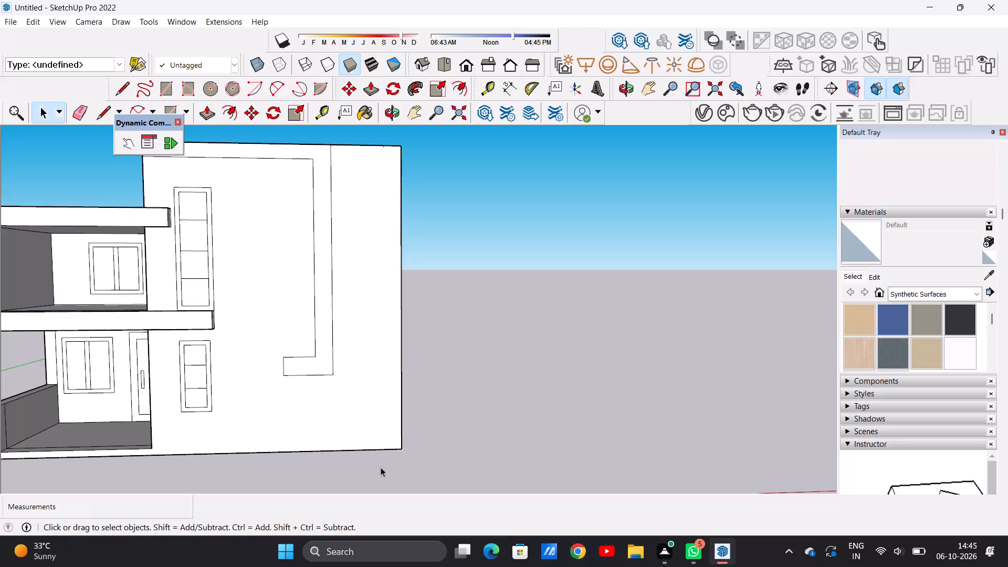
# Draw a vertical line about 34' 5" long down the tall wall's front face near its outer edge, from top edge to base.
pyautogui.press('l')
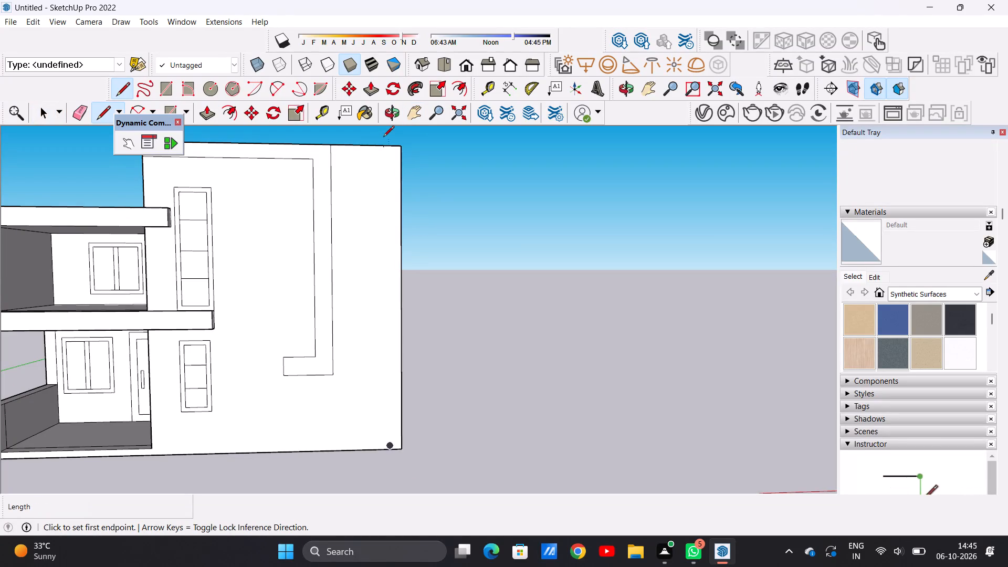
pyautogui.click(381, 146)
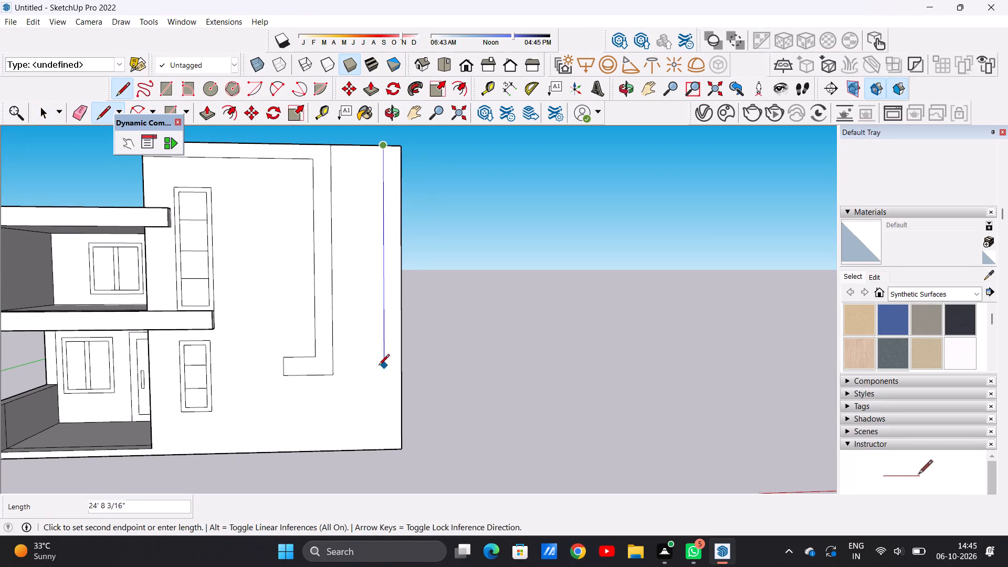
pyautogui.click(382, 454)
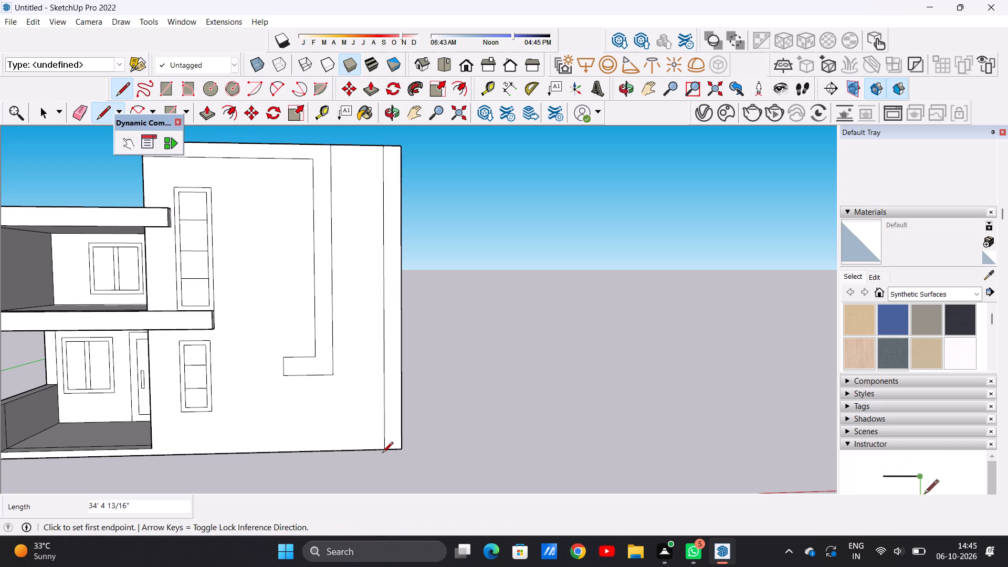
pyautogui.scroll(19, 382, 454)
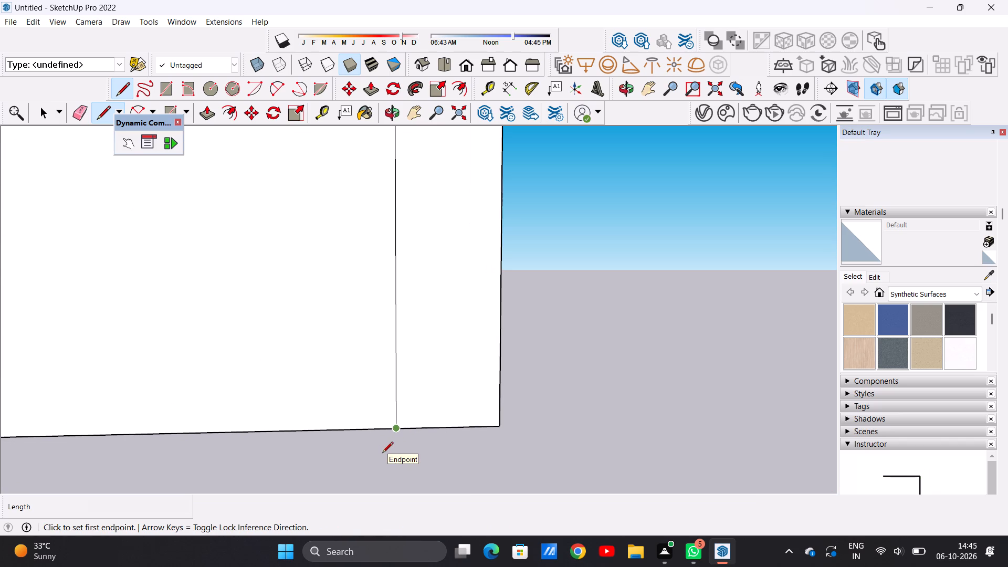
pyautogui.press('space')
pyautogui.scroll(6, 400, 383)
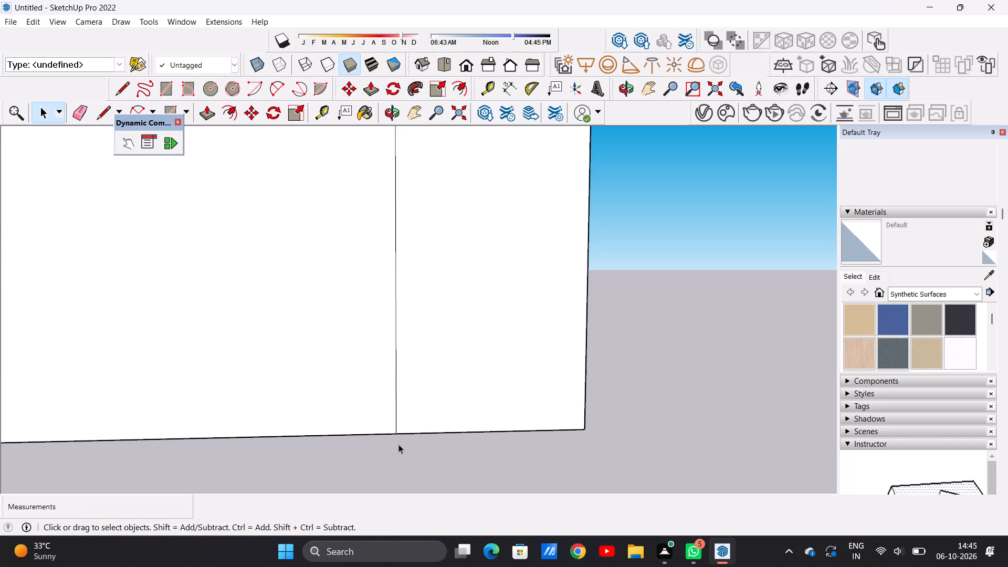
pyautogui.scroll(-20, 398, 444)
pyautogui.scroll(-15, 398, 444)
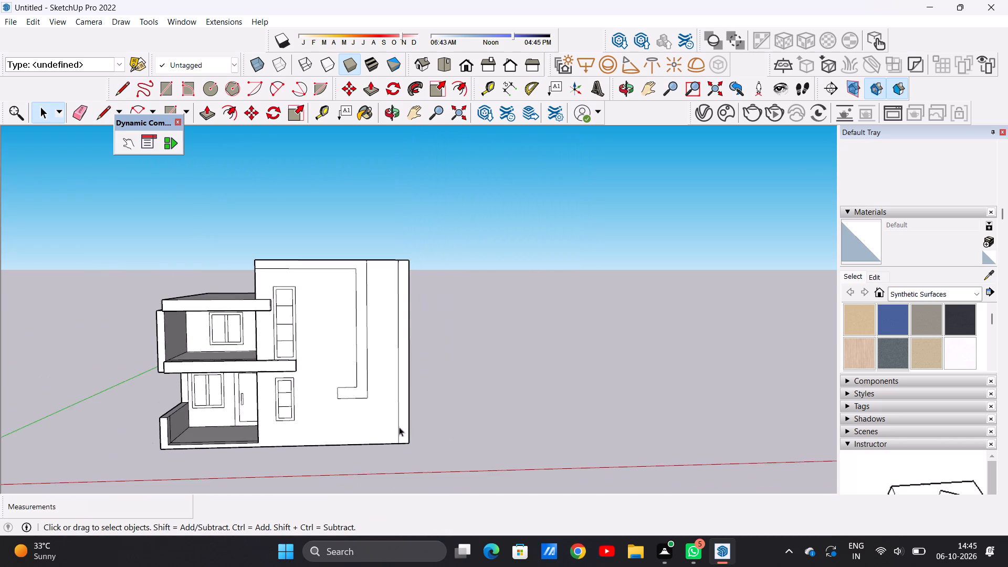
pyautogui.scroll(5, 398, 225)
# Draw a line about 1' 4" long across the tall wall's top thickness from the upper end of the outer vertical line.
pyautogui.moveTo(407, 343); pyautogui.dragTo(391, 308, button='middle')
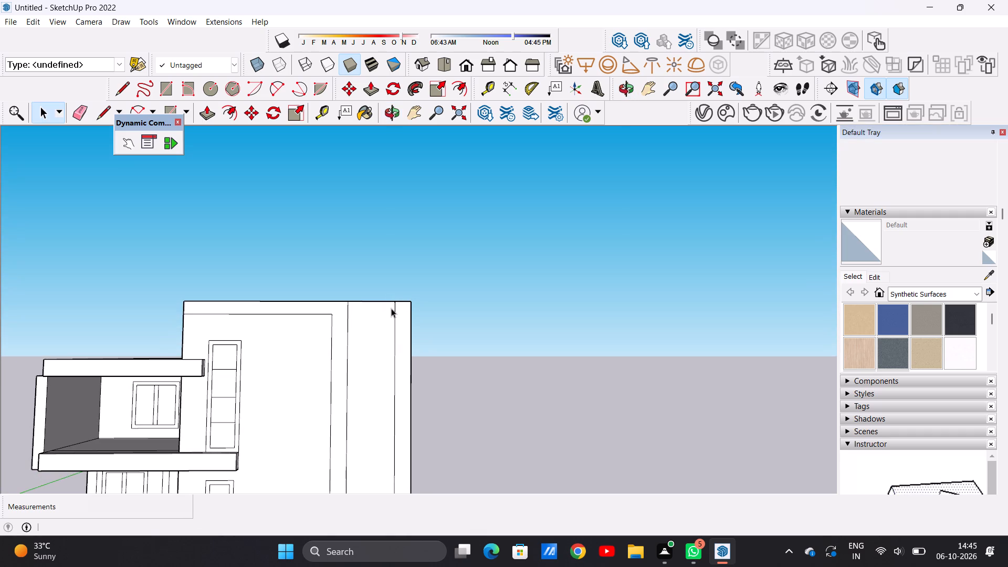
pyautogui.scroll(-8, 391, 308)
pyautogui.moveTo(393, 301); pyautogui.dragTo(381, 376, button='middle')
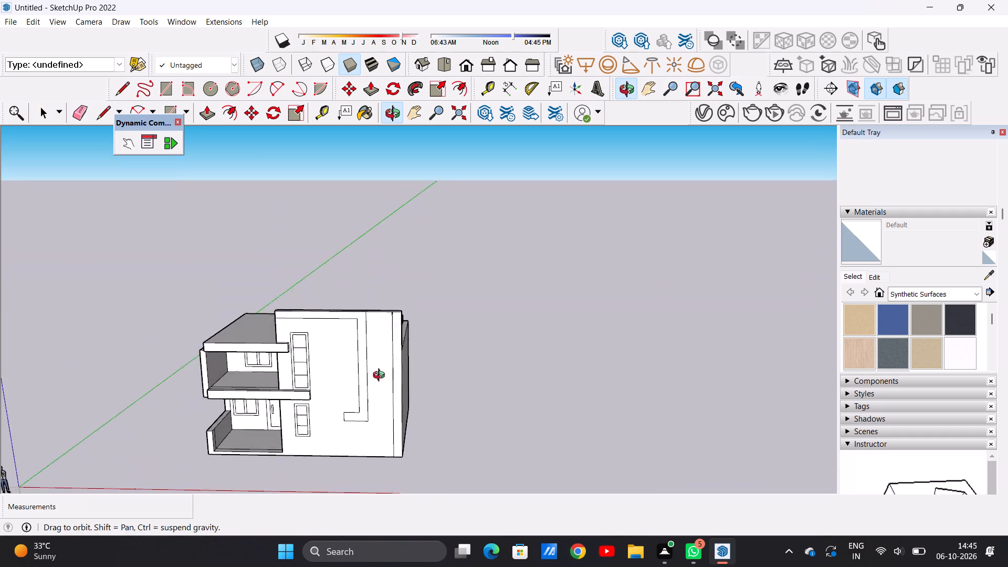
pyautogui.moveTo(381, 376); pyautogui.dragTo(258, 408, button='middle')
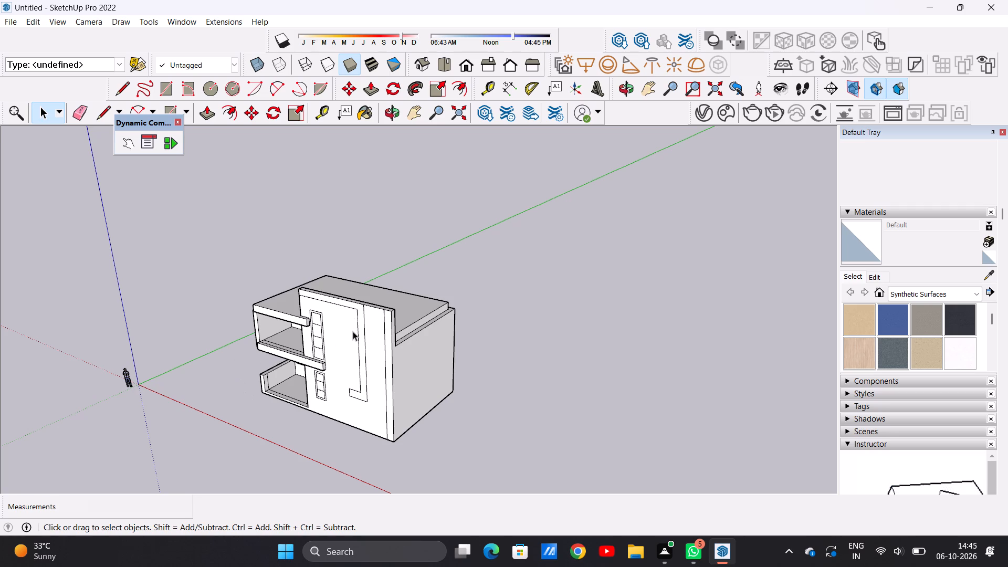
pyautogui.scroll(10, 354, 312)
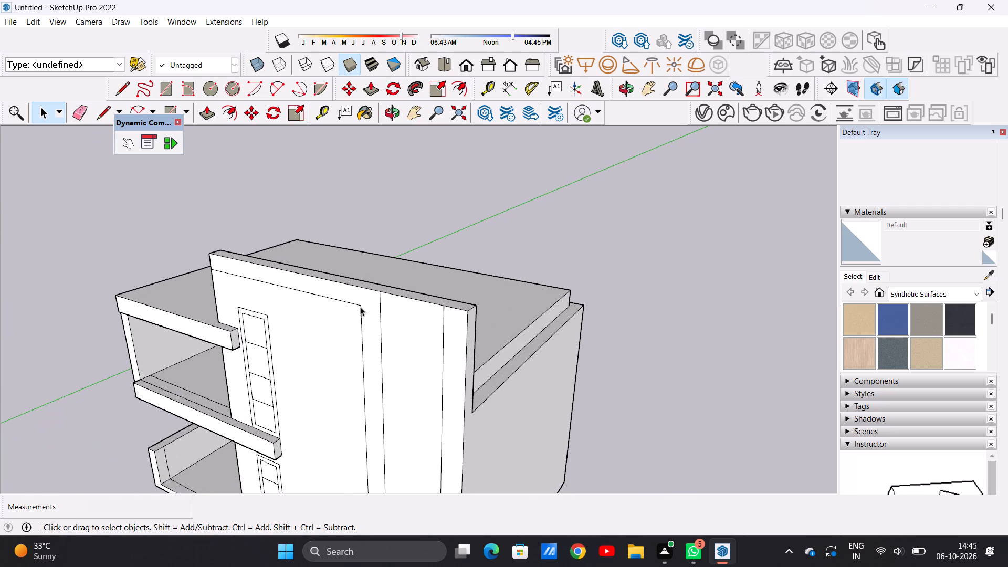
pyautogui.scroll(-4, 361, 307)
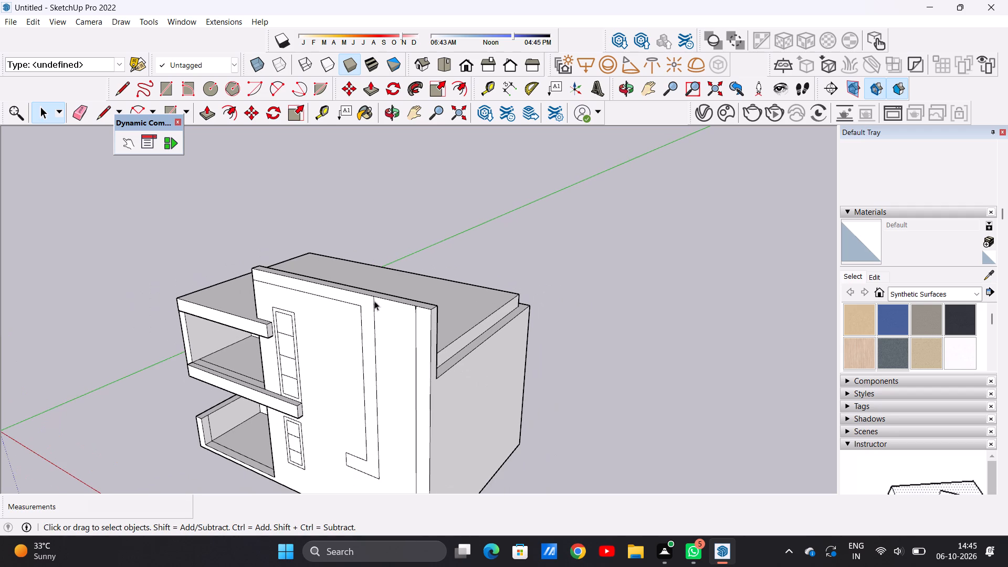
pyautogui.moveTo(440, 305); pyautogui.dragTo(442, 316, button='middle')
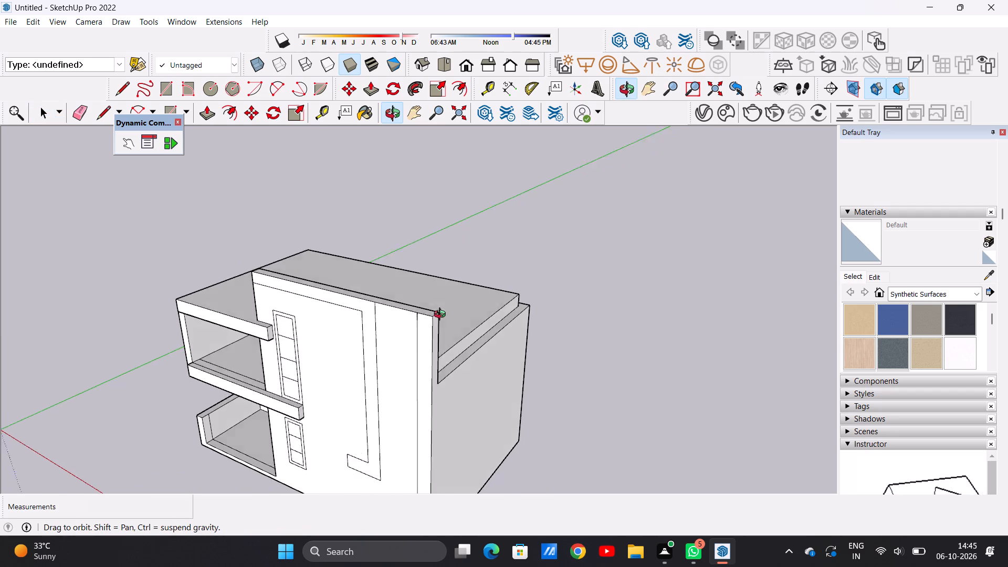
pyautogui.moveTo(442, 316); pyautogui.dragTo(406, 394, button='middle')
pyautogui.scroll(5, 398, 395)
pyautogui.press('l')
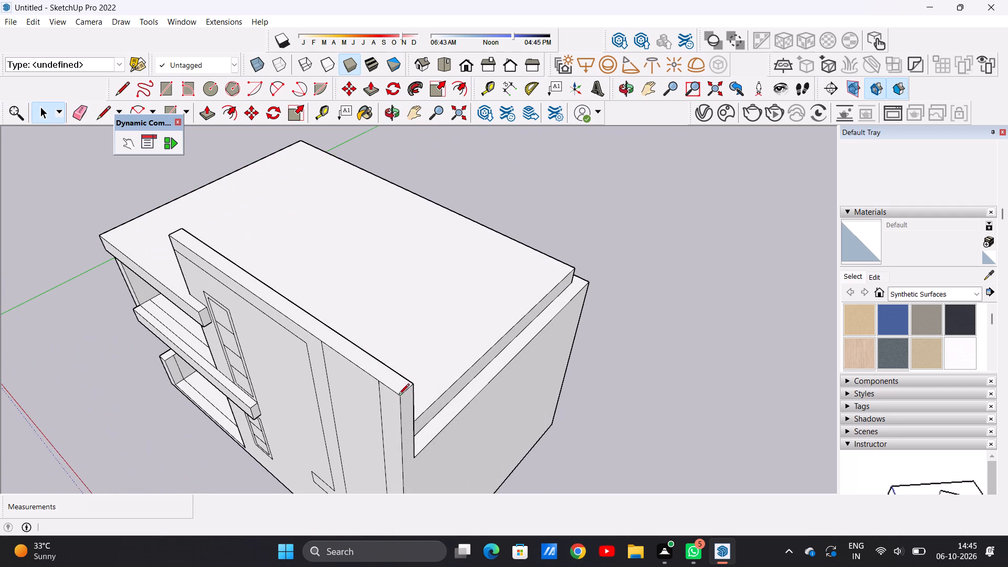
pyautogui.scroll(11, 377, 383)
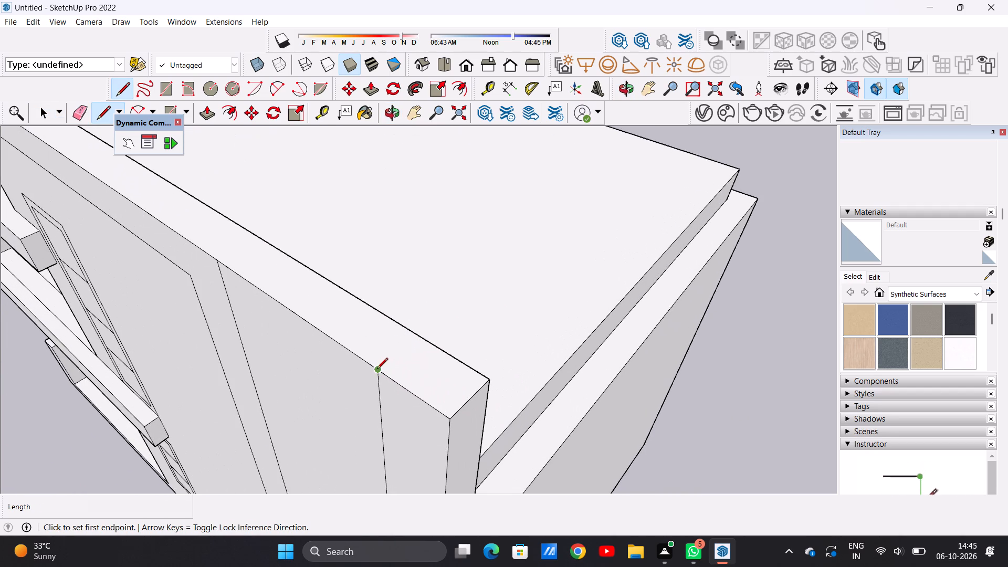
pyautogui.click(377, 370)
pyautogui.click(421, 333)
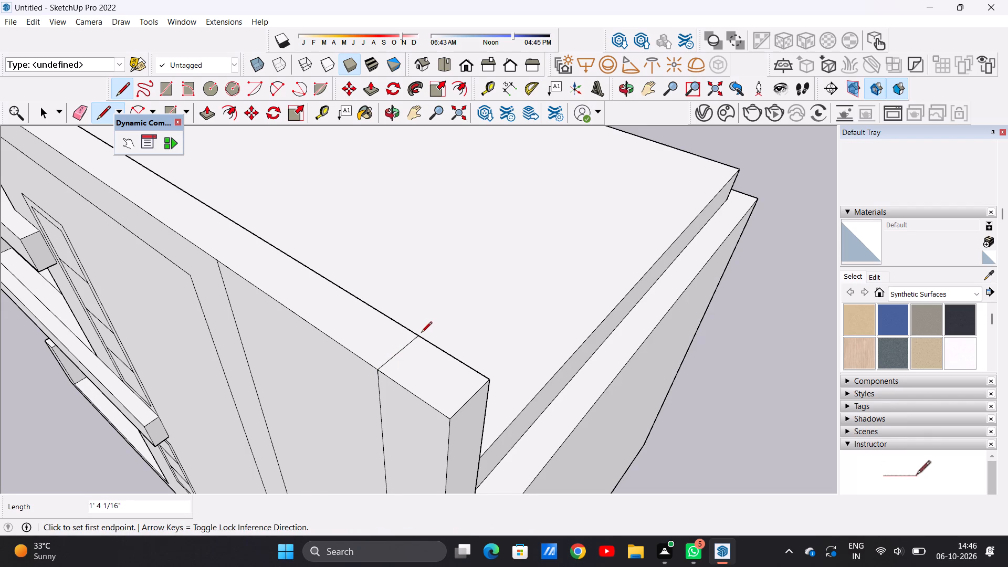
# Examine the tall wall's outer strip and the roof edges from the side, rear and front of the house.
pyautogui.scroll(-15, 396, 353)
pyautogui.moveTo(445, 383); pyautogui.dragTo(351, 370, button='middle')
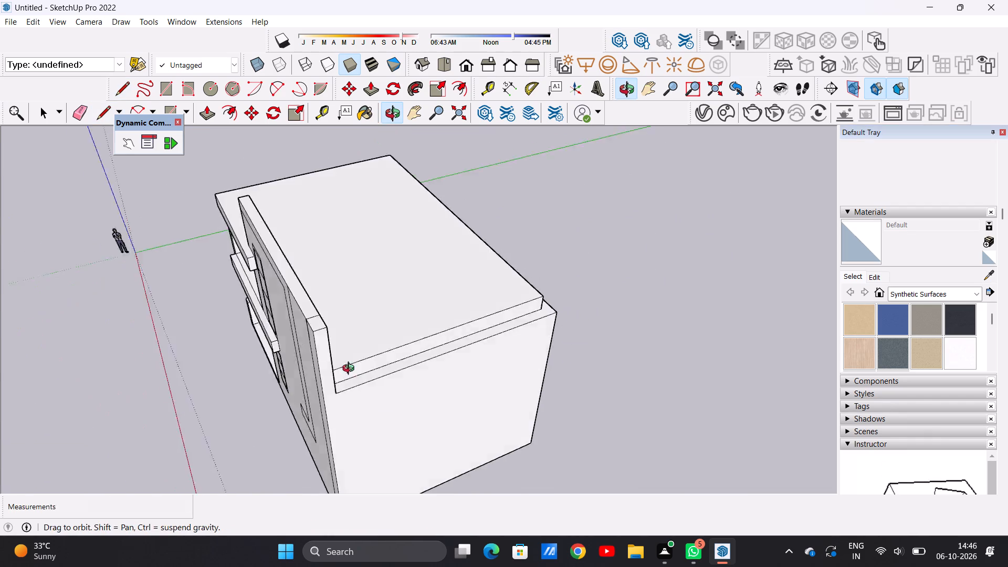
pyautogui.moveTo(351, 370); pyautogui.dragTo(288, 365, button='middle')
pyautogui.press('space')
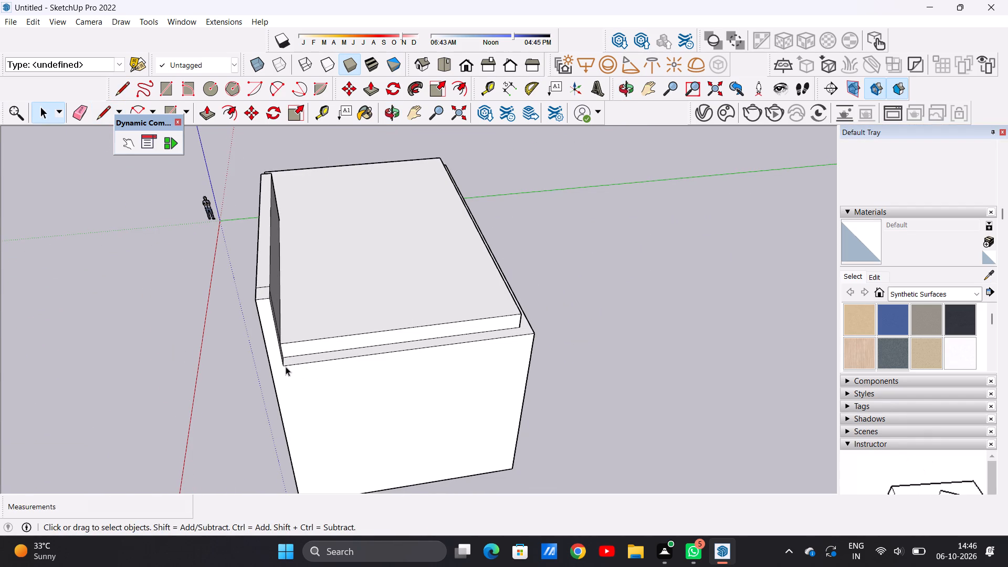
pyautogui.scroll(-3, 294, 338)
pyautogui.moveTo(303, 316); pyautogui.dragTo(183, 303, button='middle')
pyautogui.scroll(4, 224, 239)
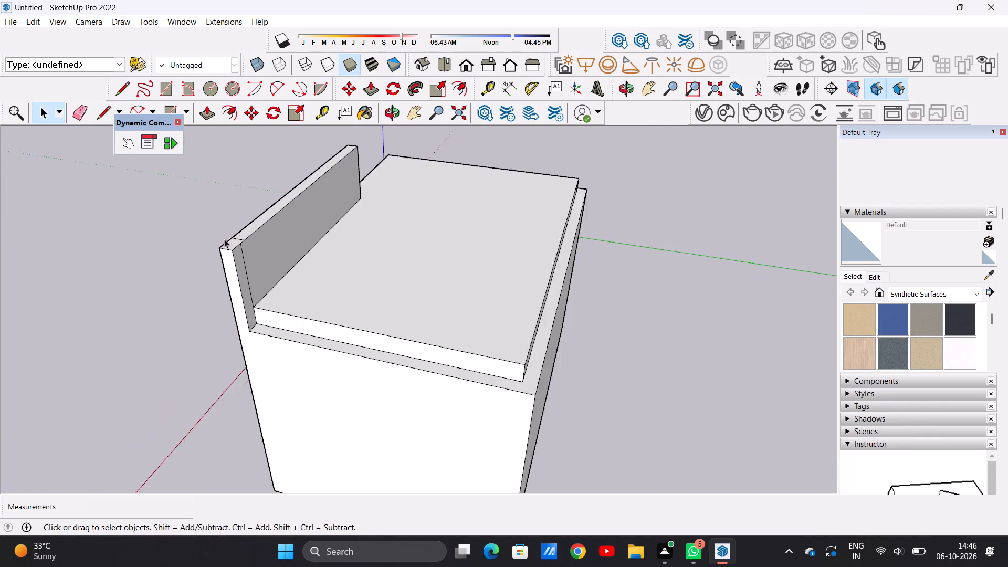
pyautogui.scroll(7, 224, 239)
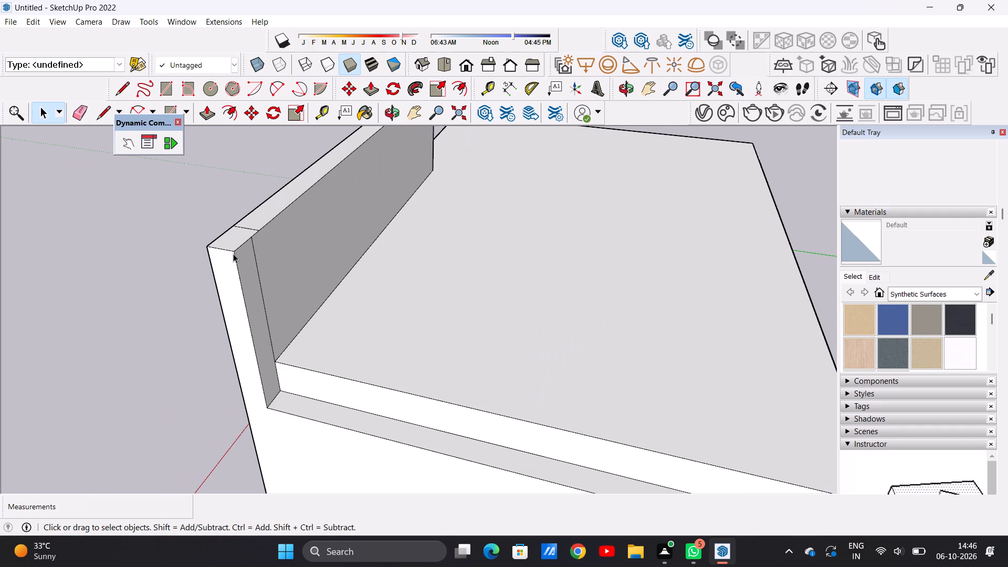
pyautogui.scroll(-9, 233, 254)
pyautogui.moveTo(225, 268); pyautogui.dragTo(423, 266, button='middle')
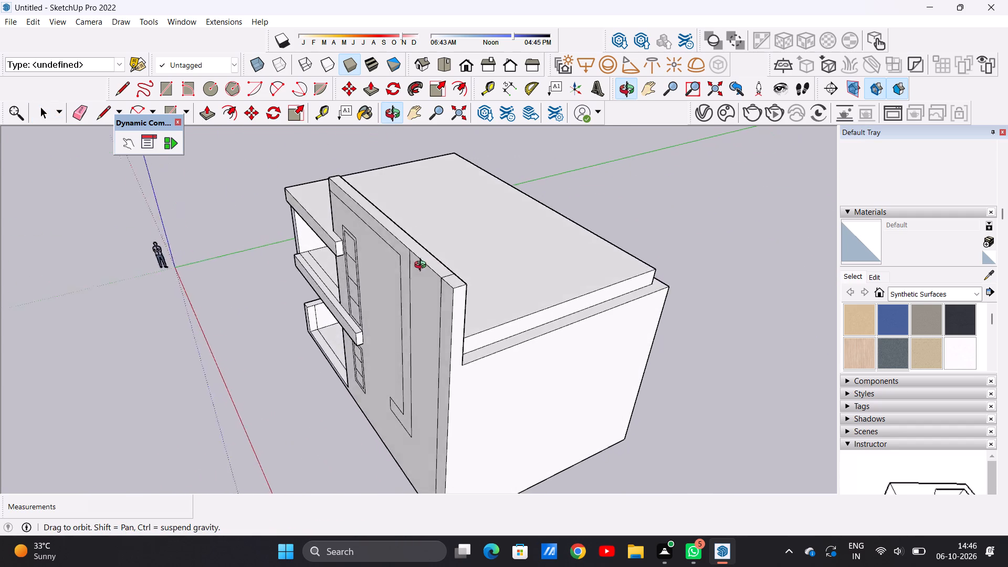
pyautogui.moveTo(423, 266); pyautogui.dragTo(463, 252, button='middle')
pyautogui.scroll(-6, 372, 271)
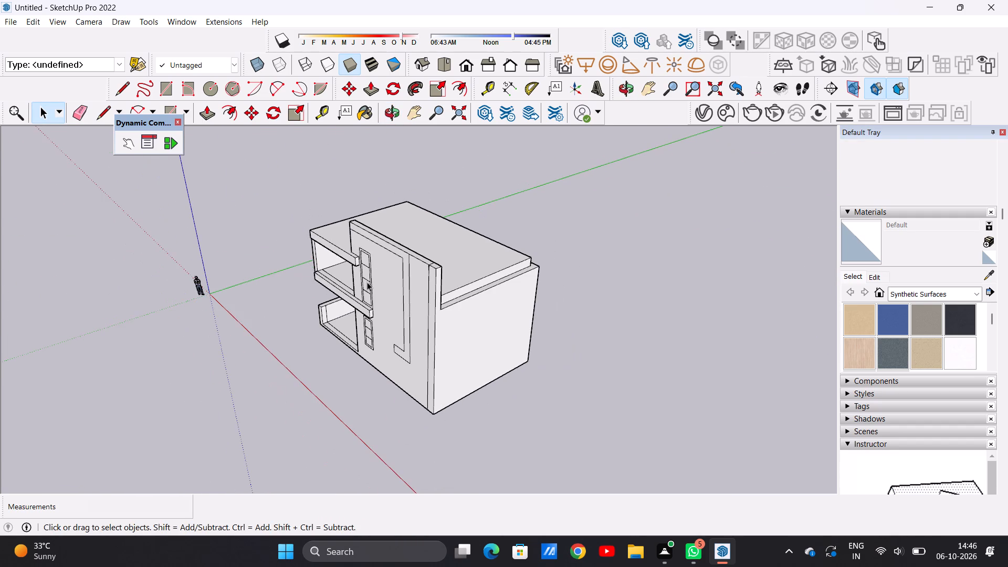
pyautogui.scroll(-3, 367, 282)
pyautogui.moveTo(366, 293); pyautogui.dragTo(448, 268, button='middle')
pyautogui.moveTo(353, 277); pyautogui.dragTo(374, 277, button='middle')
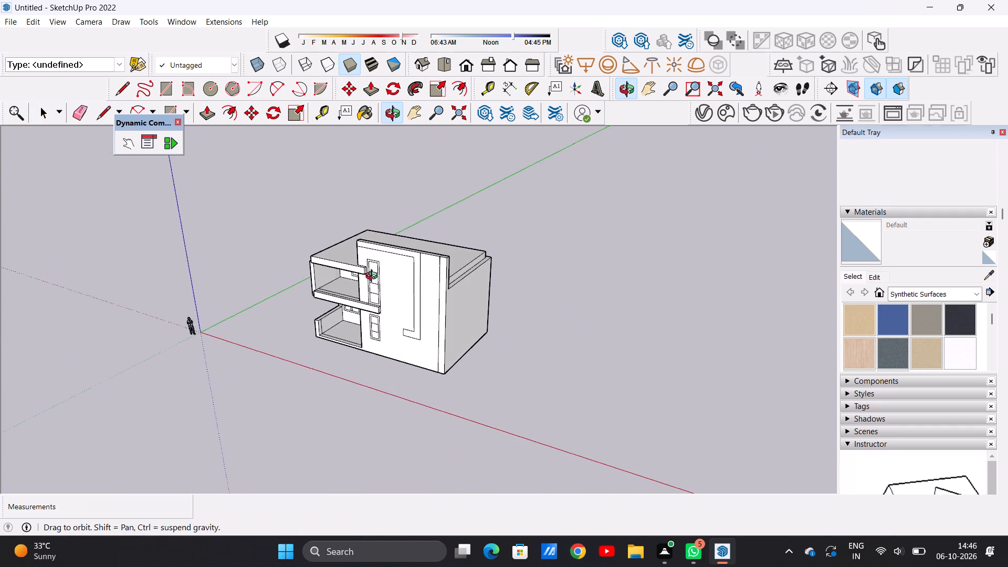
pyautogui.moveTo(374, 277); pyautogui.dragTo(463, 276, button='middle')
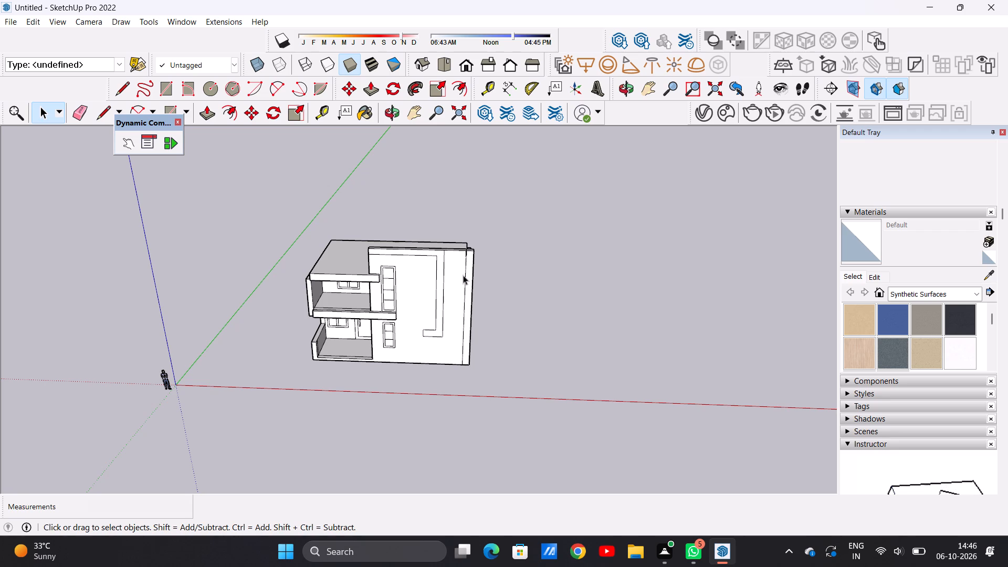
# Draw two parallel lines about 16' 1" long across the front of the roof slab, from the tall wall's end corners to the slab's side edge.
pyautogui.moveTo(353, 283); pyautogui.dragTo(361, 343, button='middle')
pyautogui.scroll(14, 349, 278)
pyautogui.moveTo(389, 304); pyautogui.dragTo(471, 373, button='middle')
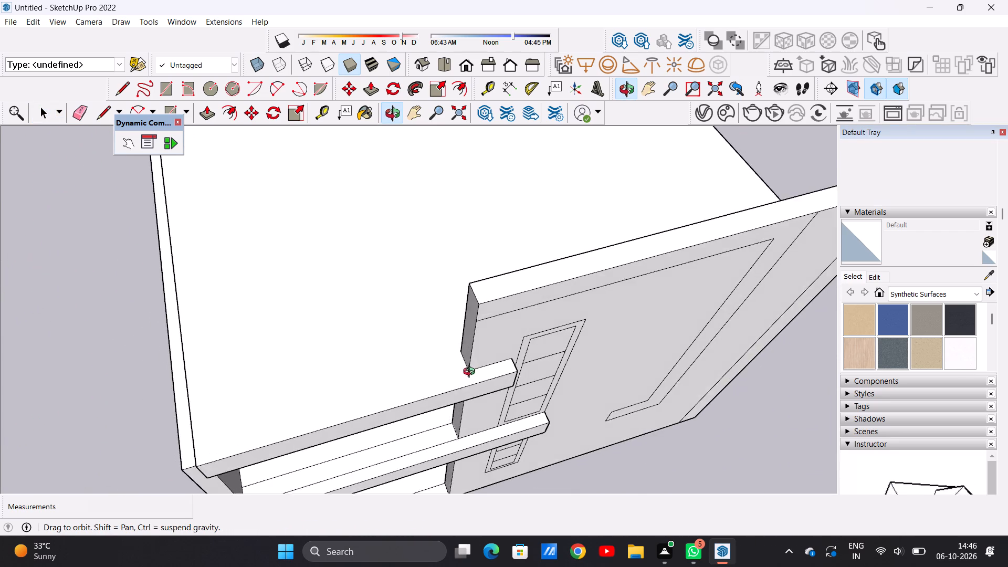
pyautogui.moveTo(471, 373); pyautogui.dragTo(474, 370, button='middle')
pyautogui.scroll(3, 475, 369)
pyautogui.press('p')
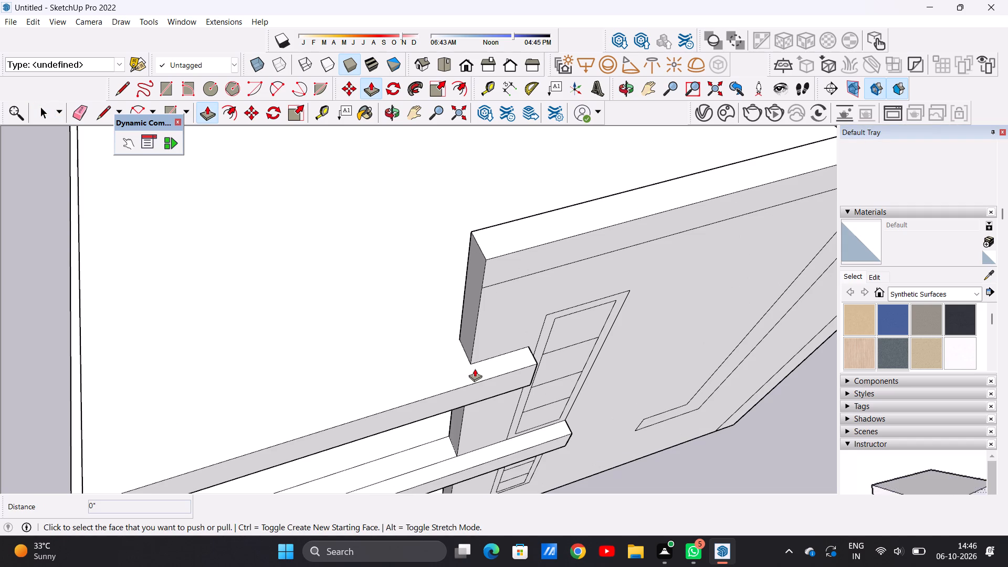
pyautogui.press('space')
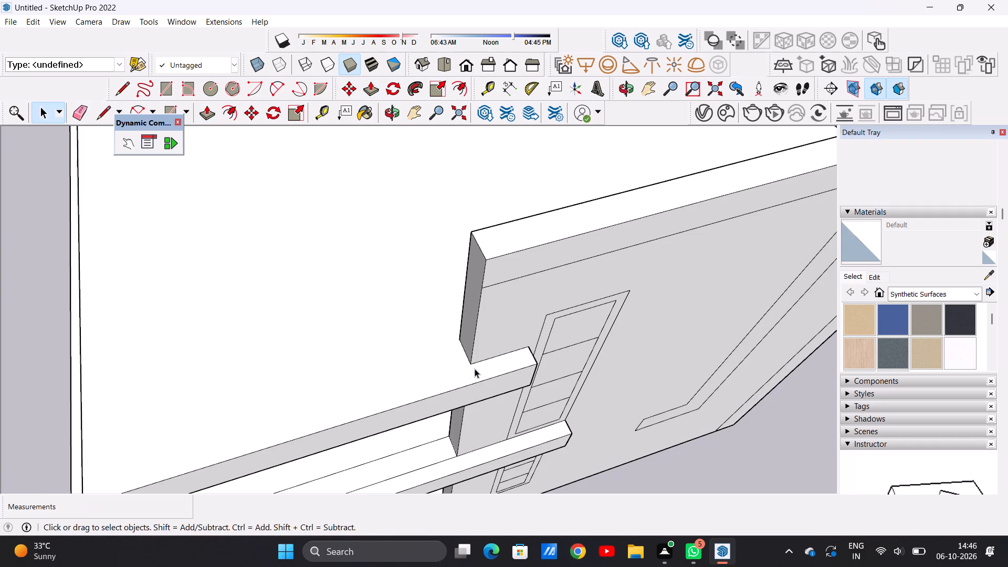
pyautogui.press('l')
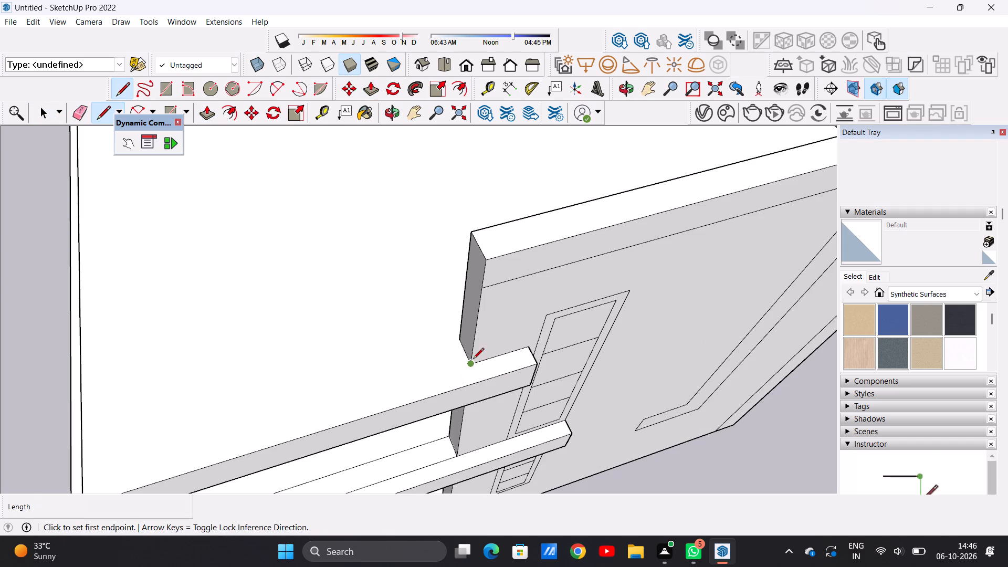
pyautogui.click(468, 365)
pyautogui.scroll(-4, 349, 373)
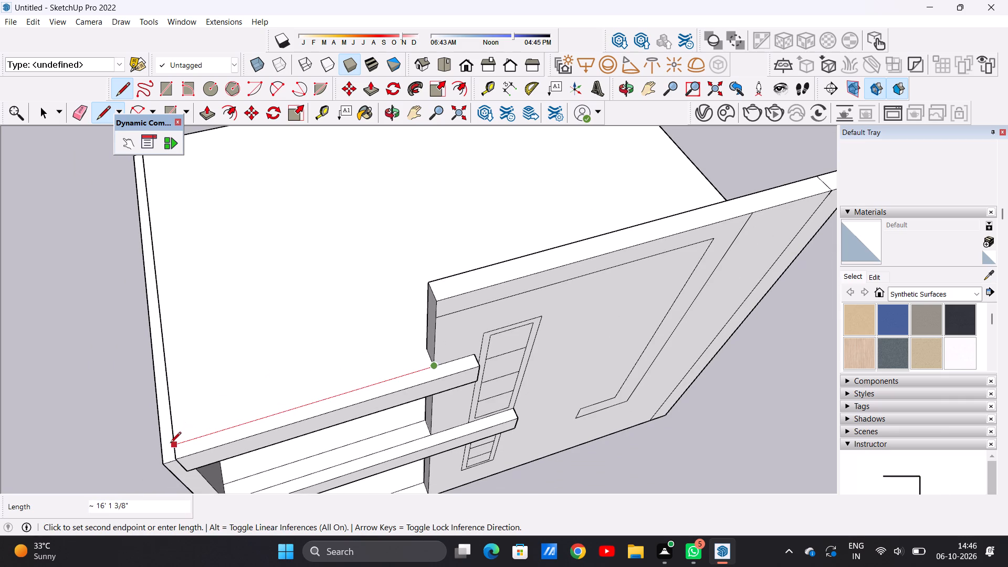
pyautogui.click(170, 444)
pyautogui.click(425, 351)
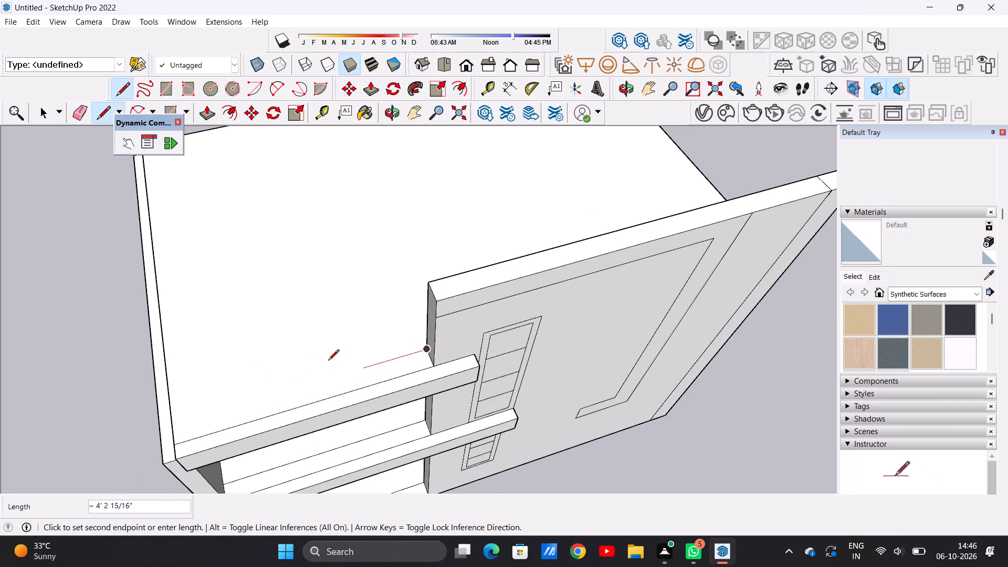
pyautogui.click(170, 425)
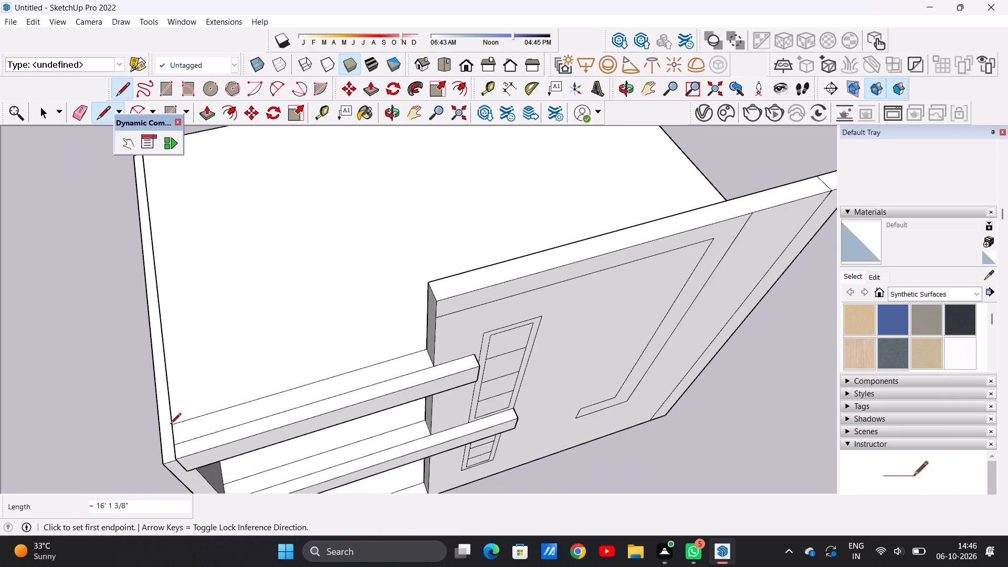
pyautogui.press('space')
# Push/Pull the narrow strip along the roof's front edge up about 2' 3" to form a front parapet.
pyautogui.scroll(-7, 217, 362)
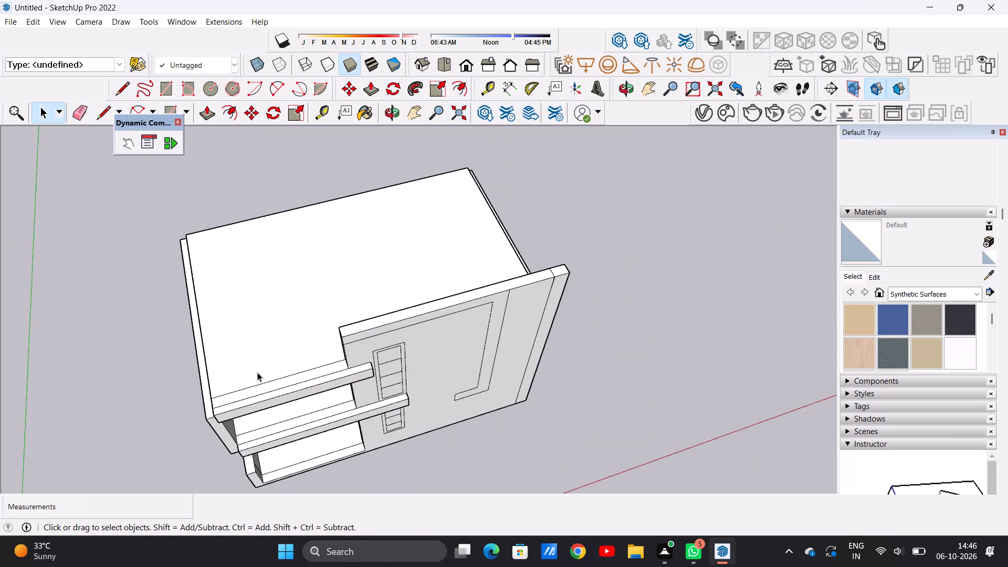
pyautogui.scroll(-1, 257, 372)
pyautogui.moveTo(241, 385); pyautogui.dragTo(296, 338, button='middle')
pyautogui.scroll(5, 331, 356)
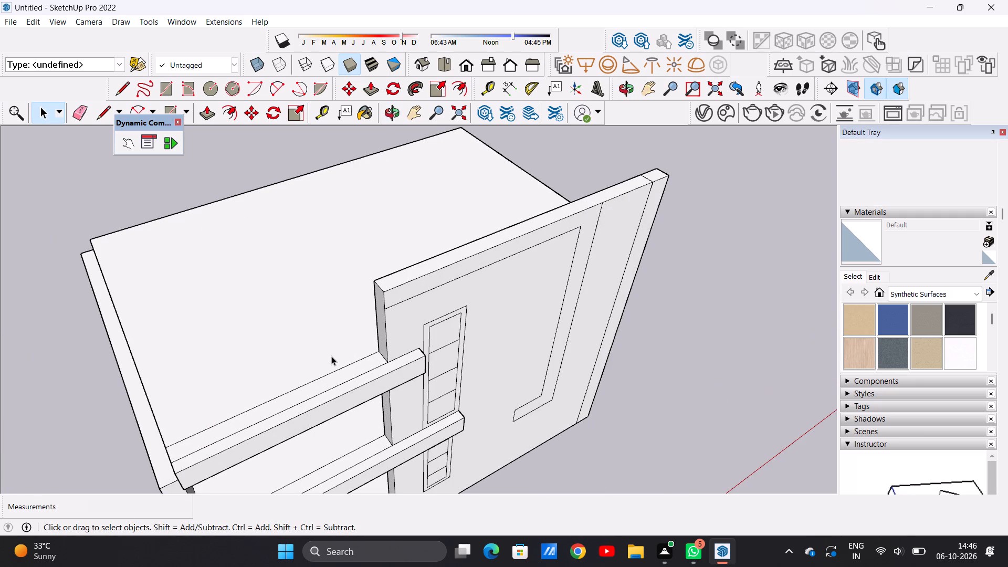
pyautogui.moveTo(379, 366); pyautogui.dragTo(355, 356, button='middle')
pyautogui.scroll(2, 351, 356)
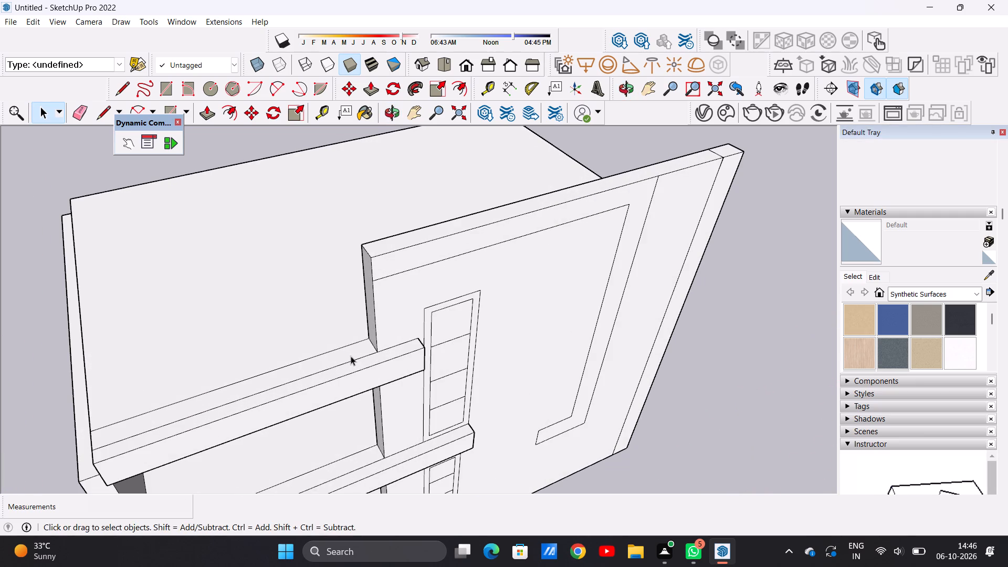
pyautogui.press('p')
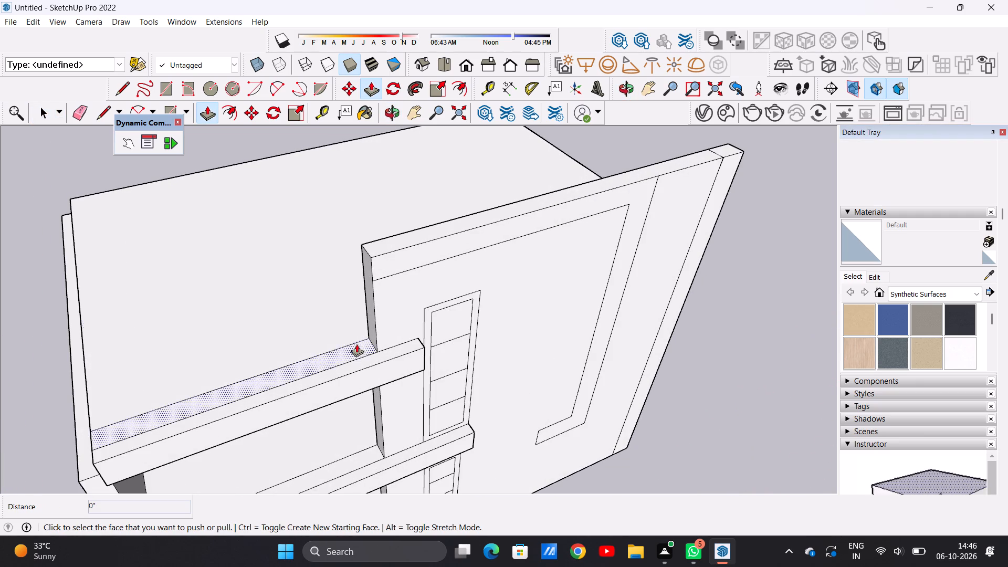
pyautogui.click(365, 344)
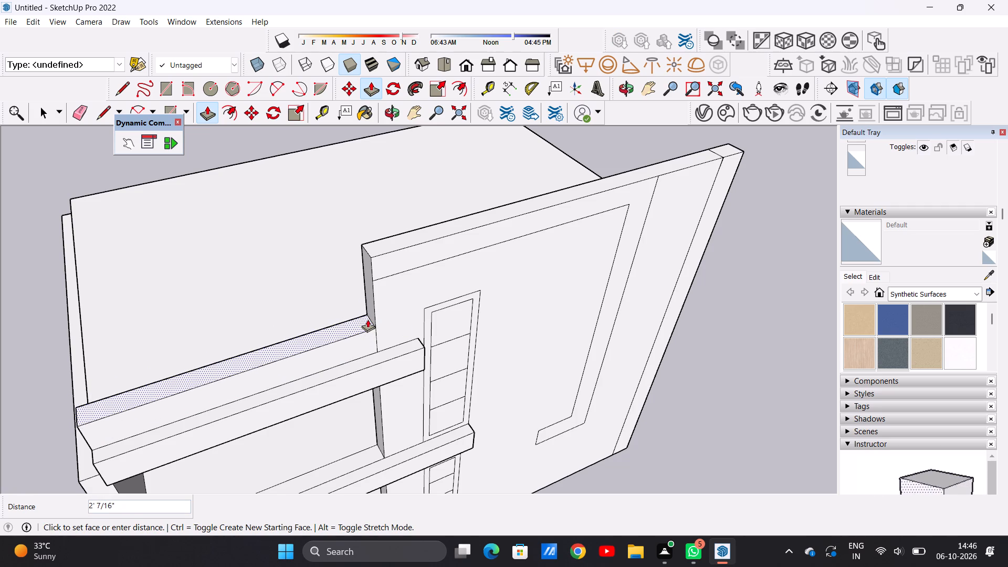
pyautogui.click(365, 317)
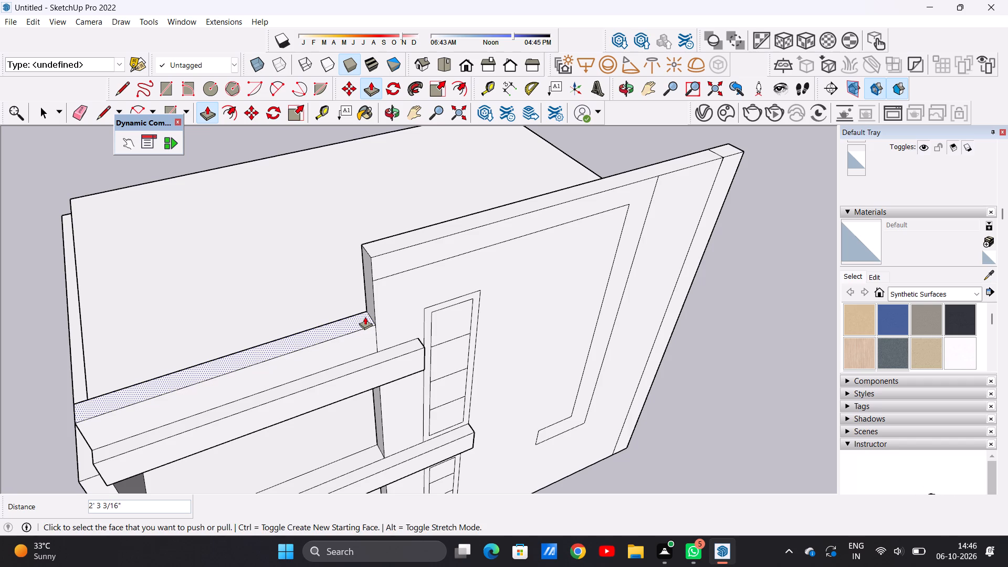
pyautogui.click(365, 317)
pyautogui.scroll(-7, 262, 333)
pyautogui.moveTo(252, 331); pyautogui.dragTo(371, 290, button='middle')
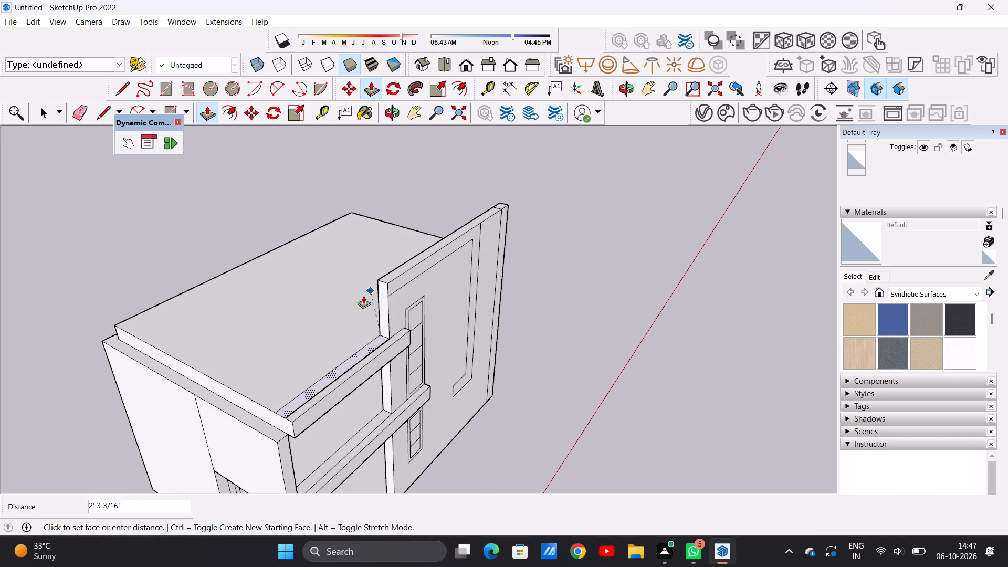
pyautogui.press('space')
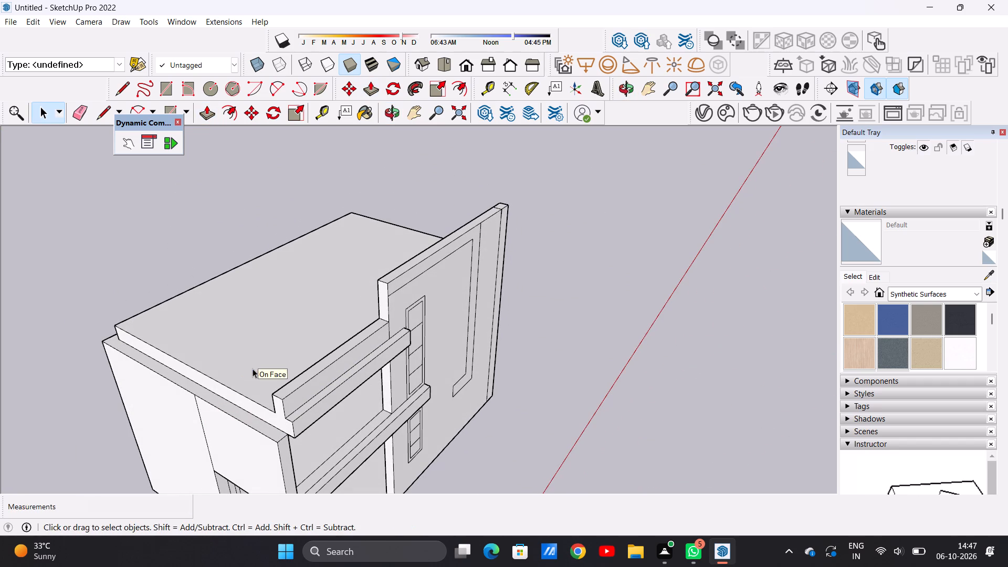
# Push/Pull the top face of the outer walls around the roof slab up 6' to form the side and rear parapet.
pyautogui.moveTo(351, 360); pyautogui.dragTo(272, 294, button='middle')
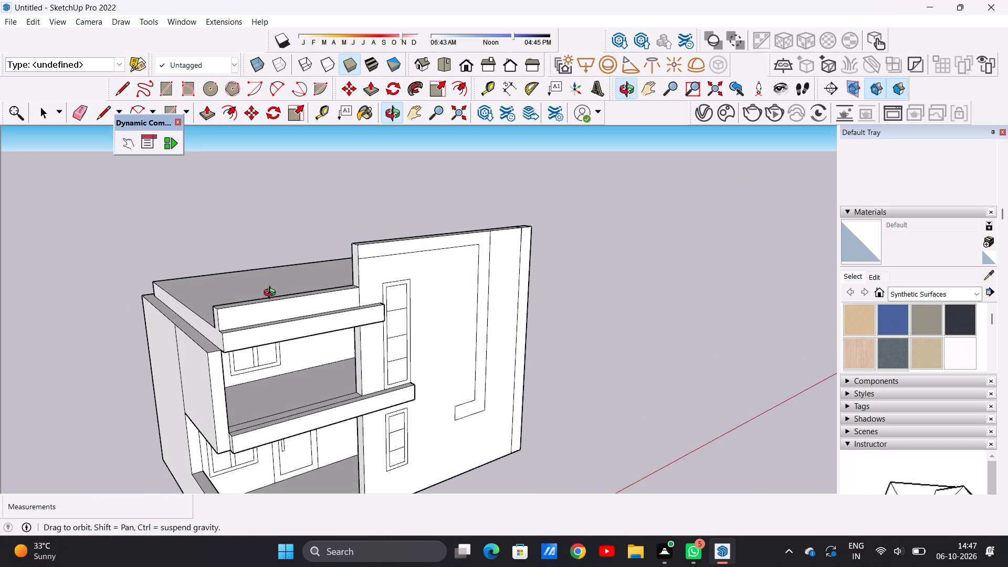
pyautogui.moveTo(272, 294); pyautogui.dragTo(424, 356, button='middle')
pyautogui.scroll(-1, 419, 361)
pyautogui.scroll(4, 309, 421)
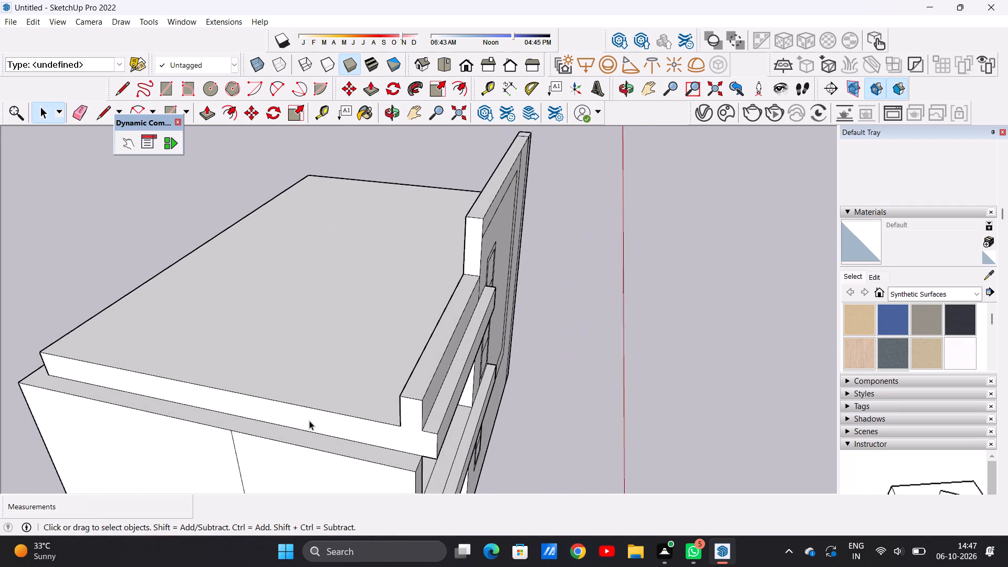
pyautogui.scroll(3, 309, 421)
pyautogui.press('p')
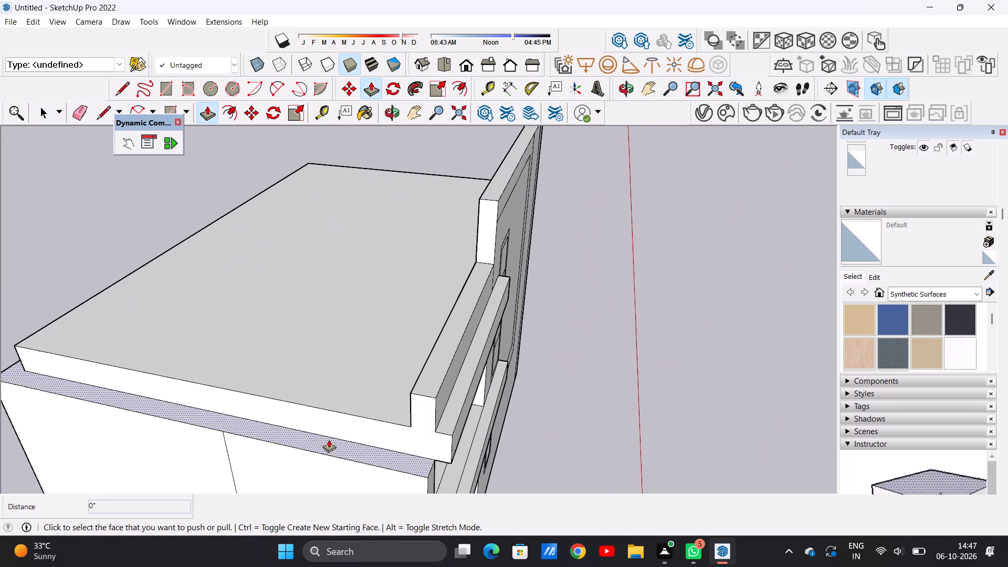
pyautogui.click(329, 444)
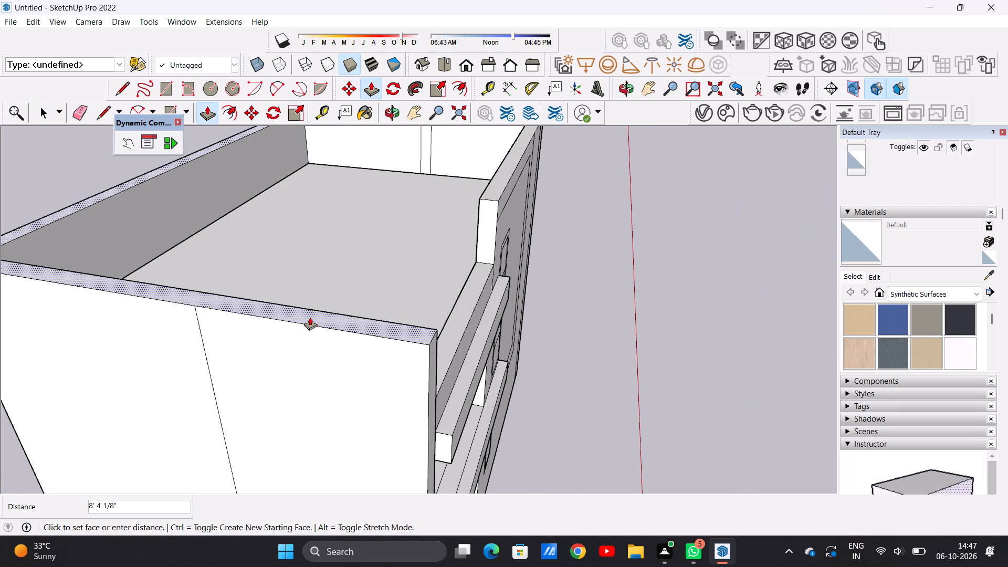
pyautogui.write("6'")
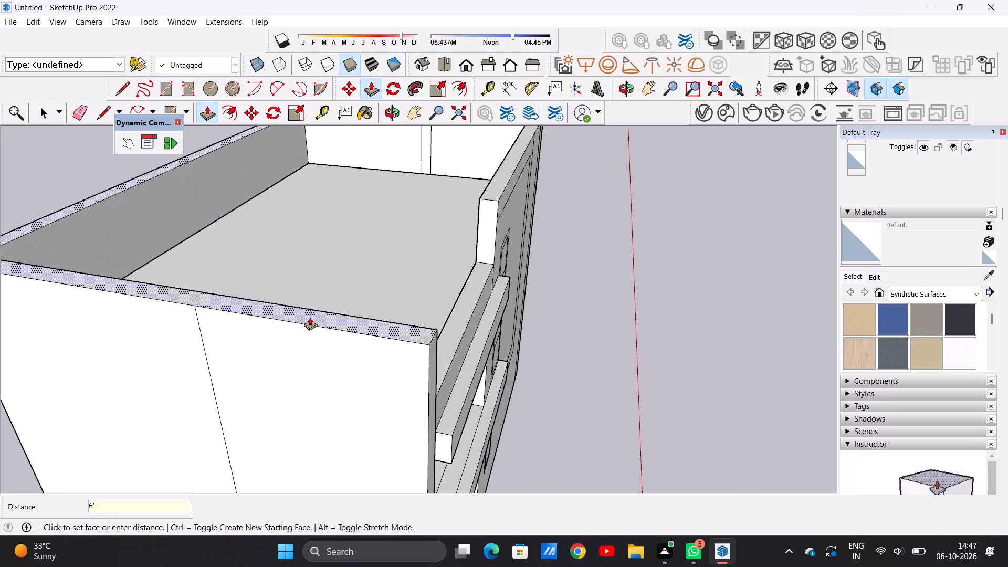
pyautogui.press('Return')
pyautogui.press('space')
pyautogui.scroll(-8, 310, 317)
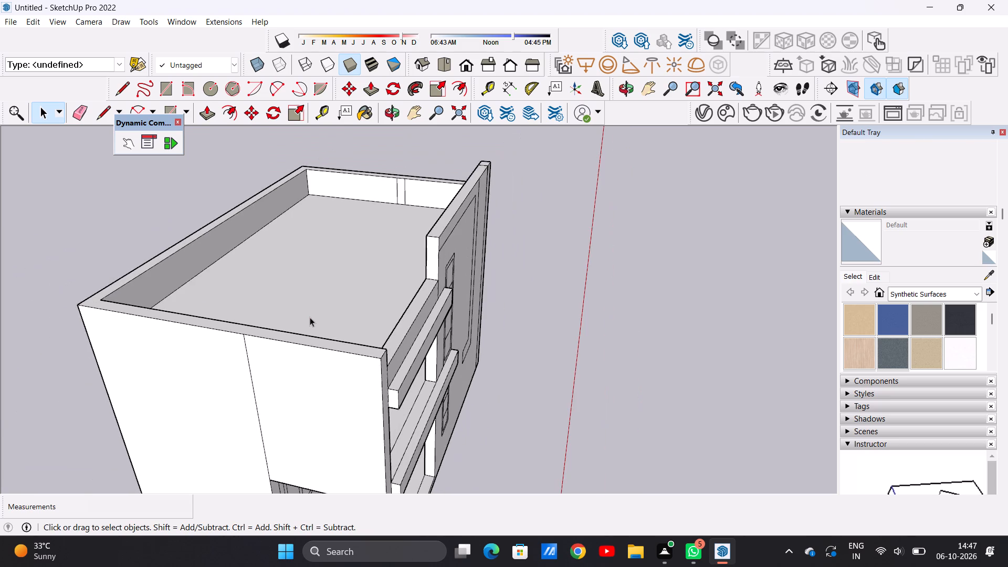
# Examine the raised parapets from the front and above, including where the front parapet meets the tall wall.
pyautogui.moveTo(344, 362); pyautogui.dragTo(102, 302, button='middle')
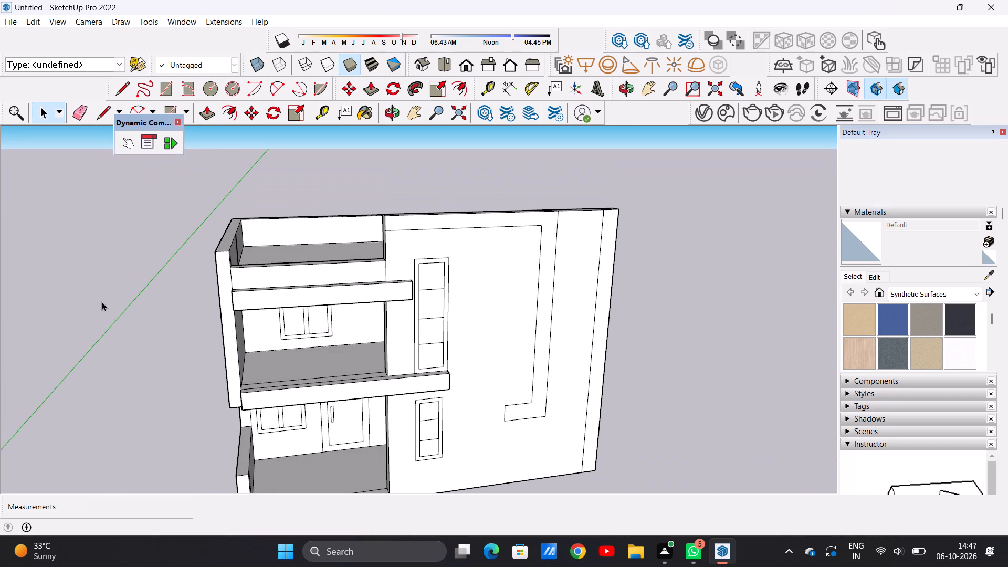
pyautogui.scroll(-4, 154, 294)
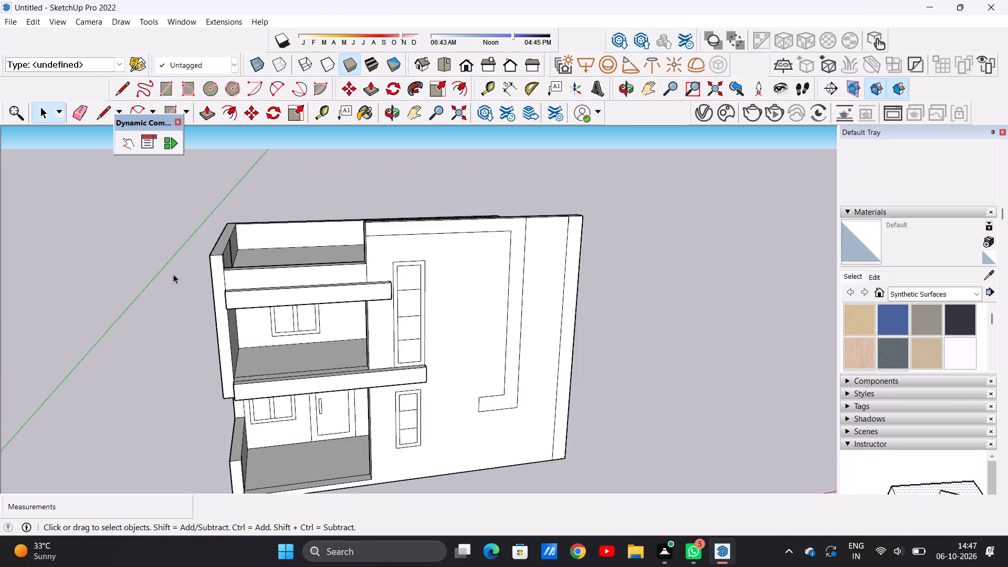
pyautogui.scroll(7, 322, 313)
pyautogui.scroll(-8, 308, 310)
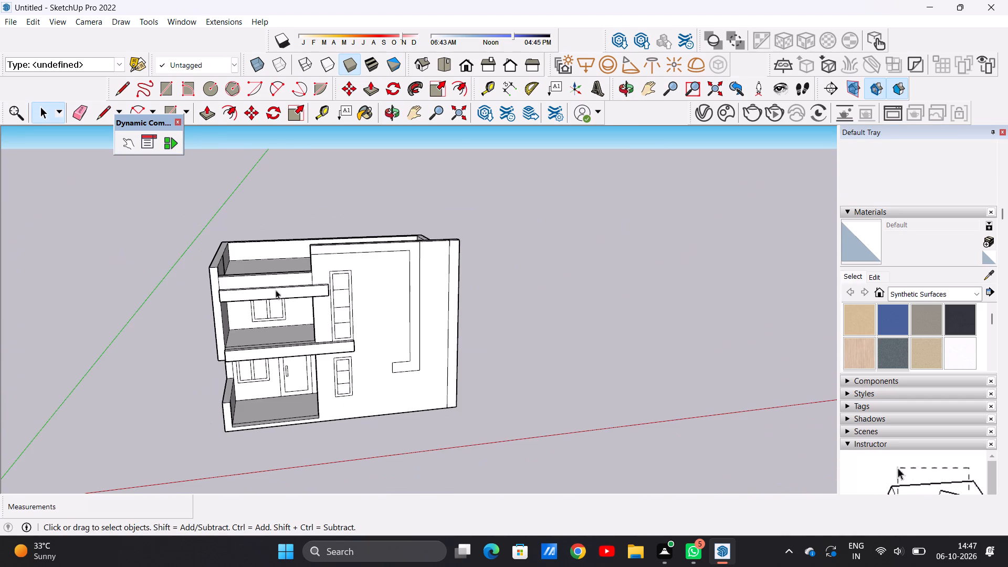
pyautogui.moveTo(221, 280); pyautogui.dragTo(453, 270, button='middle')
pyautogui.moveTo(347, 267); pyautogui.dragTo(514, 409, button='middle')
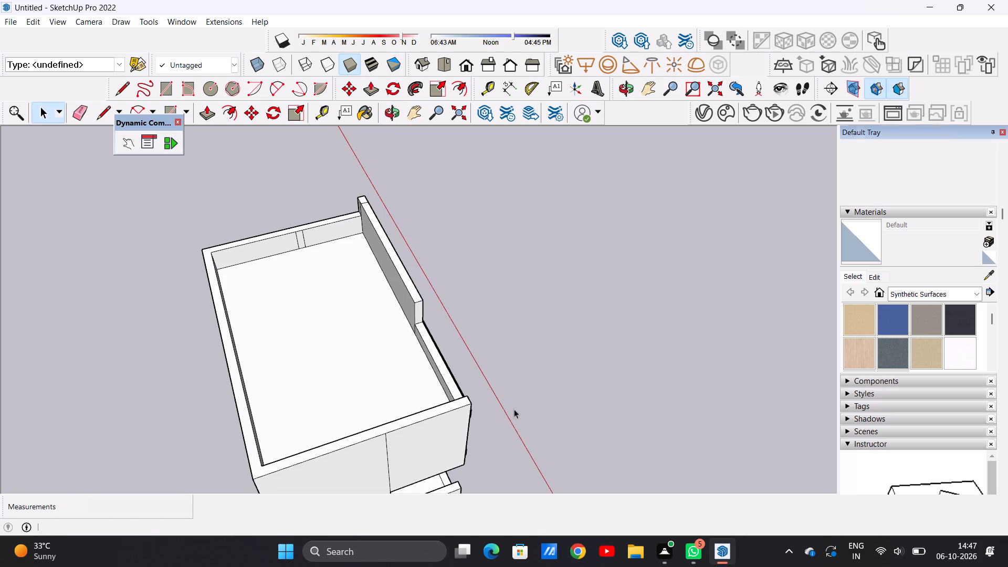
pyautogui.scroll(6, 454, 395)
pyautogui.scroll(6, 398, 294)
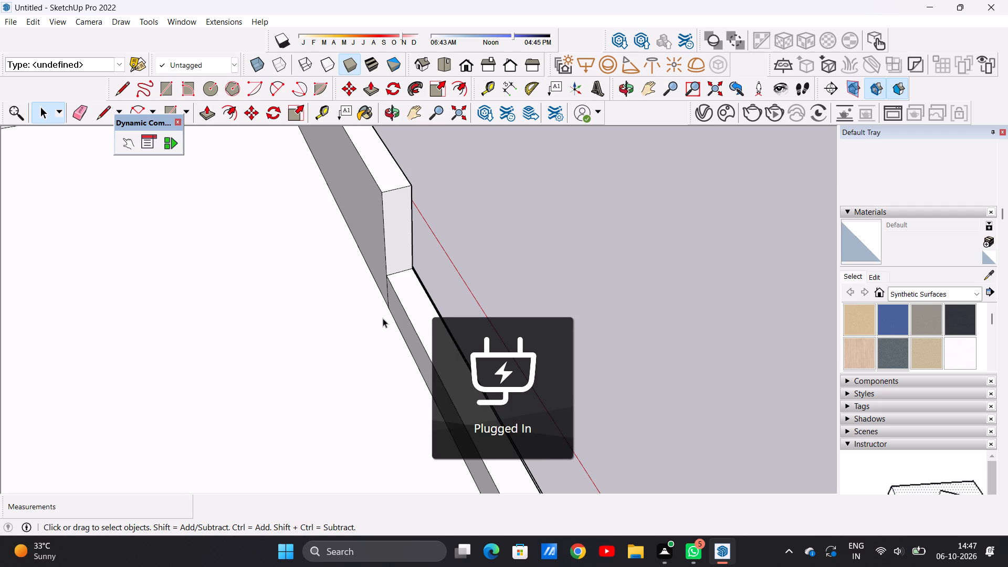
pyautogui.scroll(-4, 376, 354)
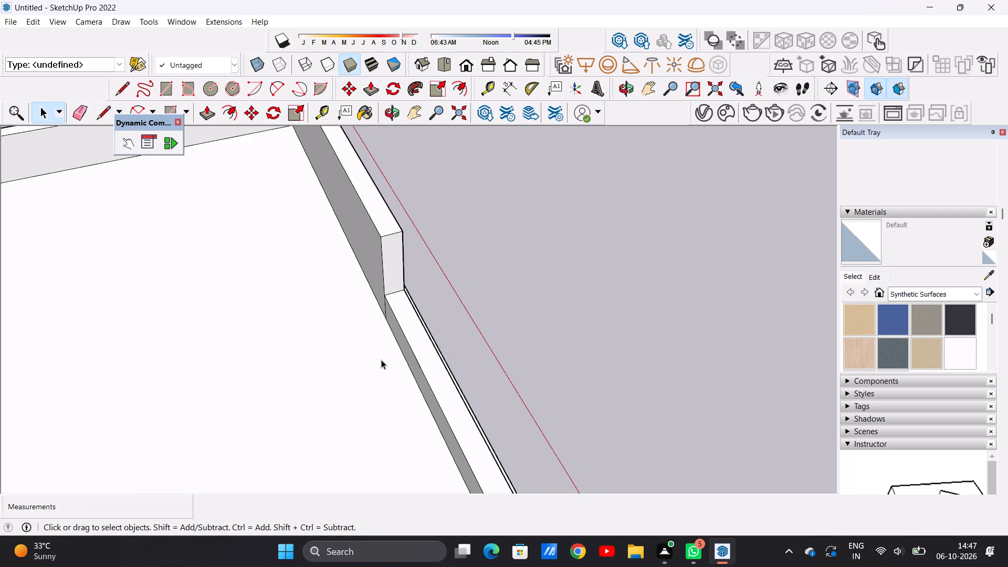
# Erase the short vertical seam on the inner face of the roof walls, where the low parapet steps up to the higher wall.
pyautogui.scroll(6, 371, 344)
pyautogui.moveTo(371, 344); pyautogui.dragTo(440, 256, button='middle')
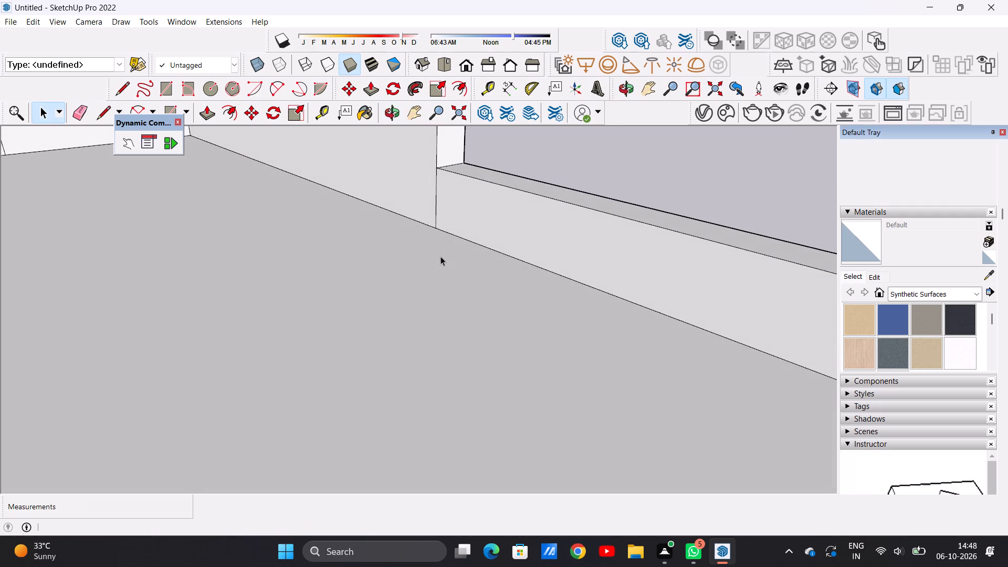
pyautogui.scroll(3, 440, 256)
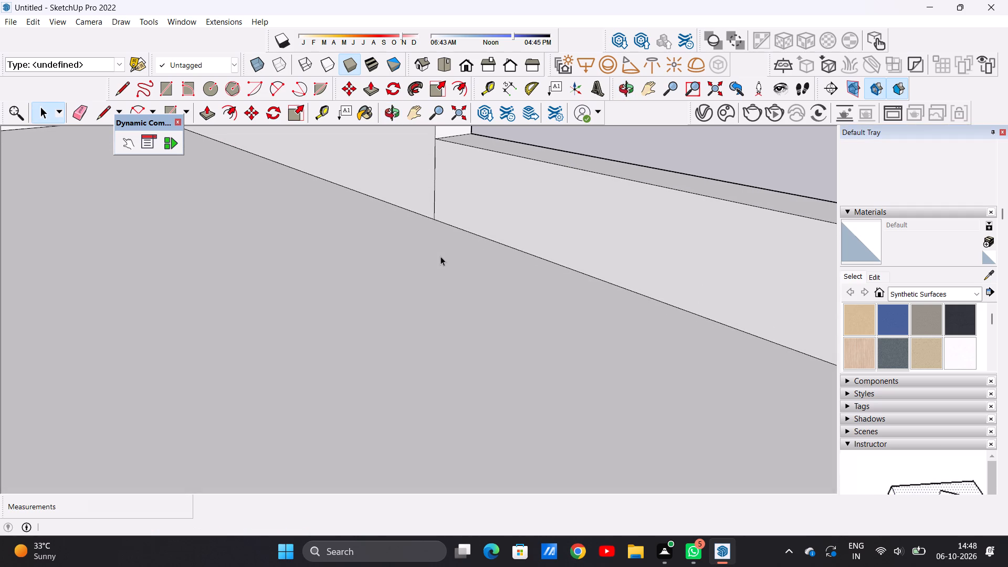
pyautogui.press('e')
pyautogui.scroll(4, 435, 238)
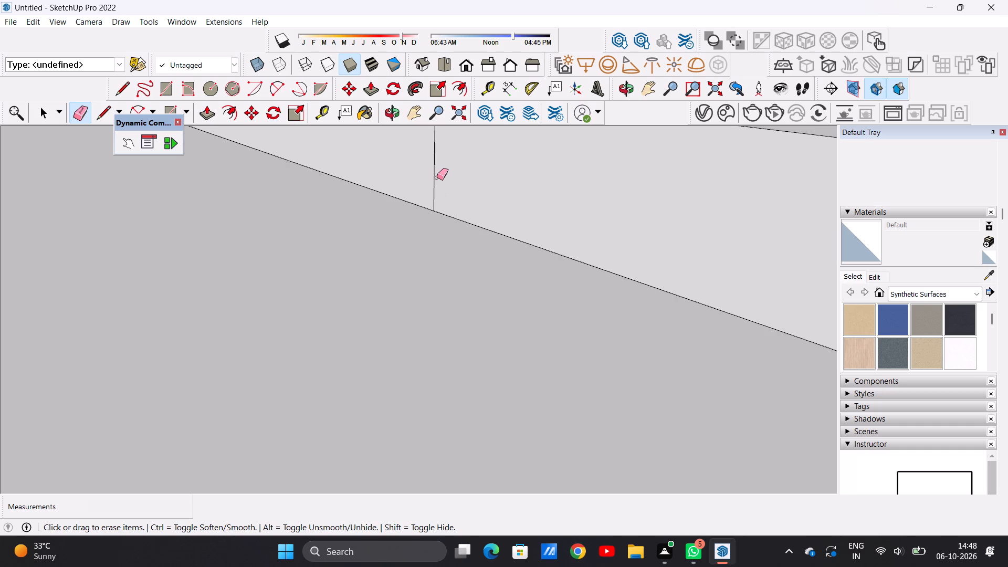
pyautogui.click(433, 173)
pyautogui.press('space')
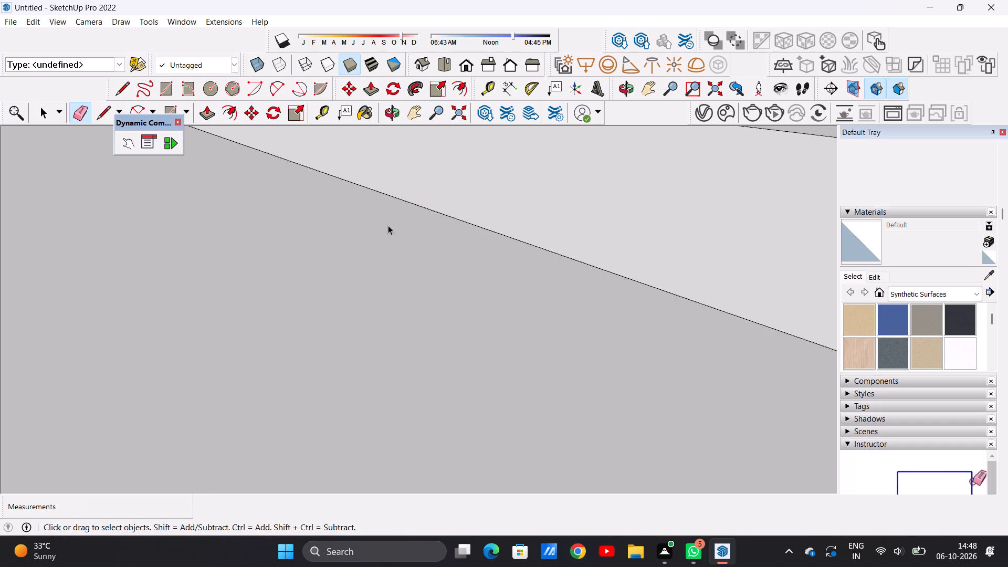
# Examine the whole house from the front corner and straight on, checking the parapets and the tall wall's blank area beside the L-shaped band.
pyautogui.scroll(-20, 353, 317)
pyautogui.scroll(-4, 353, 317)
pyautogui.moveTo(536, 321); pyautogui.dragTo(178, 288, button='middle')
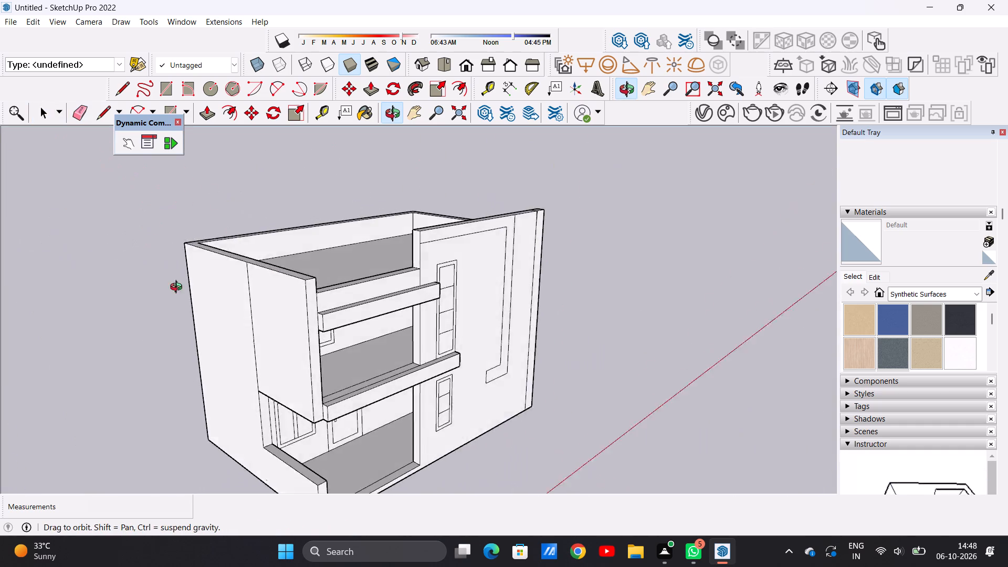
pyautogui.moveTo(178, 288); pyautogui.dragTo(156, 291, button='middle')
pyautogui.moveTo(335, 306); pyautogui.dragTo(203, 288, button='middle')
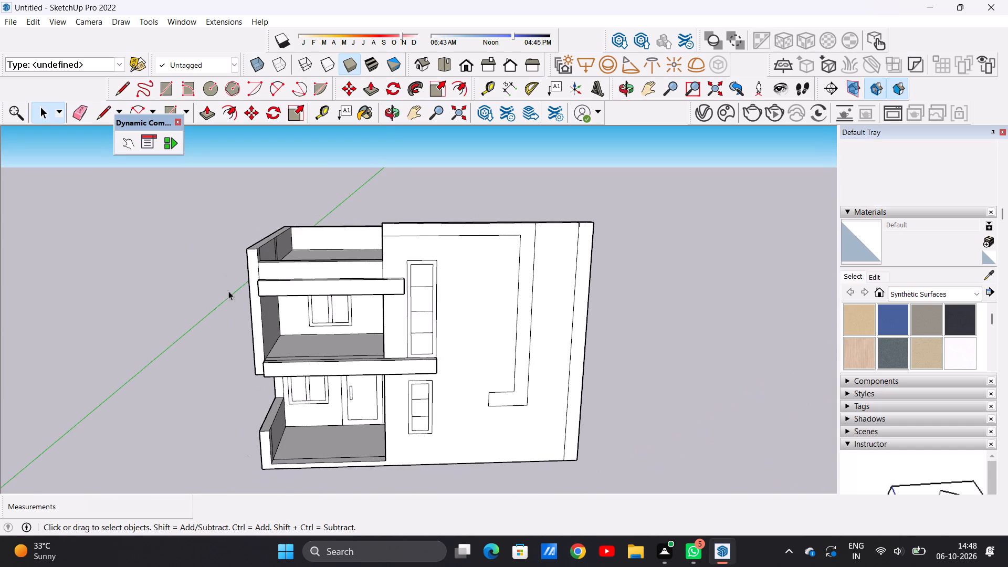
pyautogui.scroll(5, 332, 267)
pyautogui.moveTo(362, 300); pyautogui.dragTo(331, 264, button='middle')
pyautogui.scroll(-5, 569, 324)
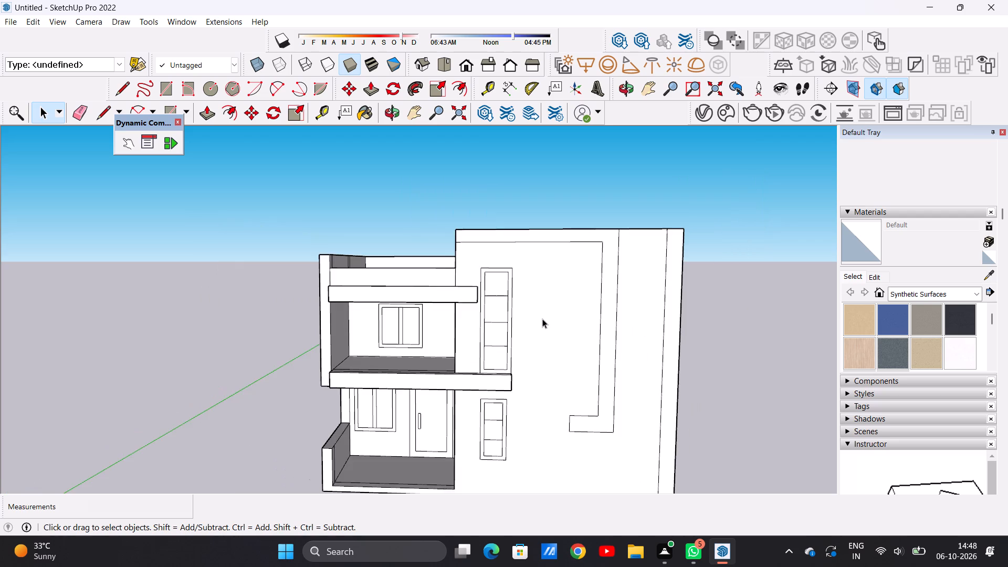
pyautogui.scroll(5, 670, 338)
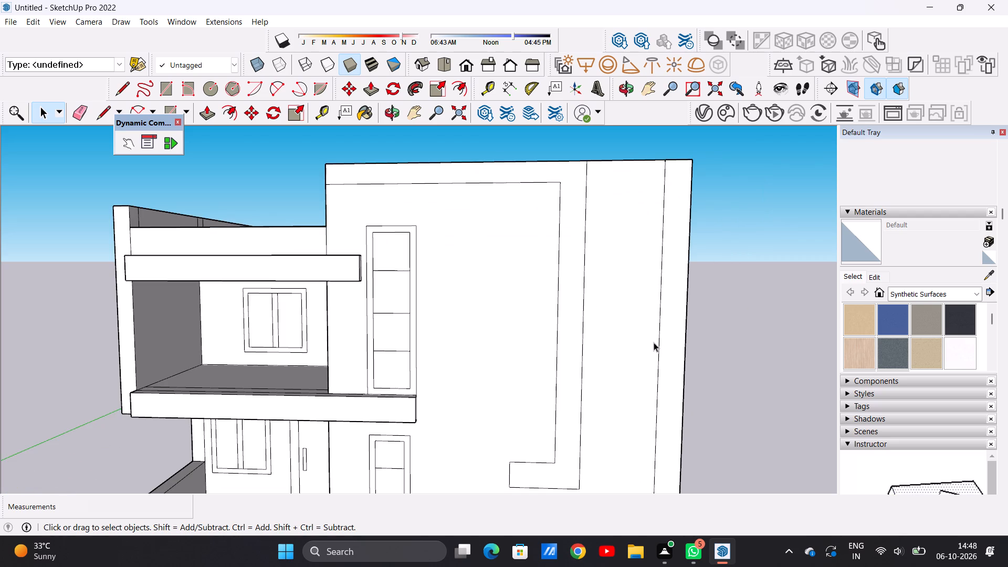
pyautogui.scroll(-6, 594, 342)
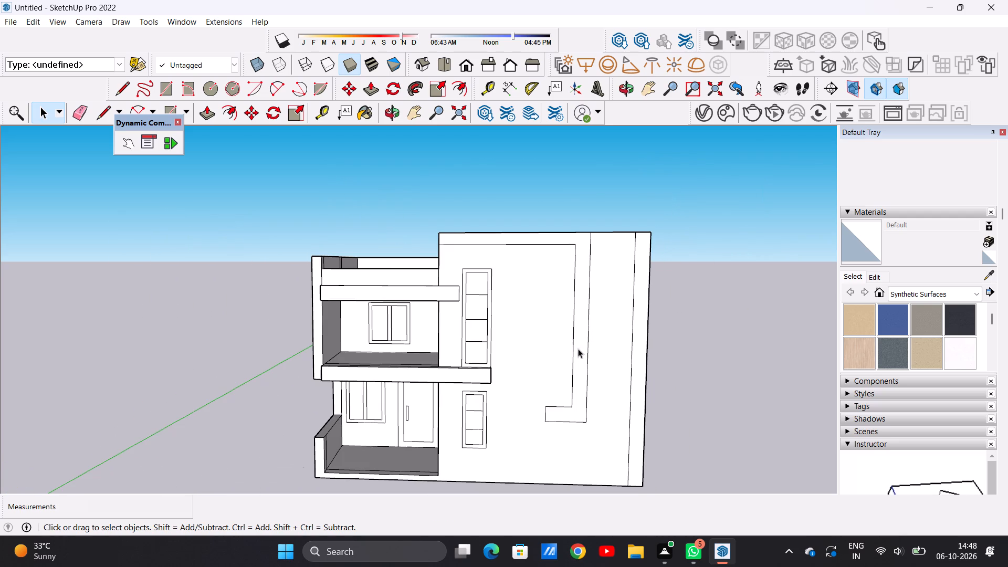
pyautogui.moveTo(577, 334); pyautogui.dragTo(573, 308, button='middle')
pyautogui.scroll(3, 522, 283)
pyautogui.moveTo(521, 284); pyautogui.dragTo(546, 287, button='middle')
# From the front view, draw a rectangle about 15' 11" high and 5' 7" wide on the tall wall, against the L-shaped band's inner edge.
pyautogui.click(467, 71)
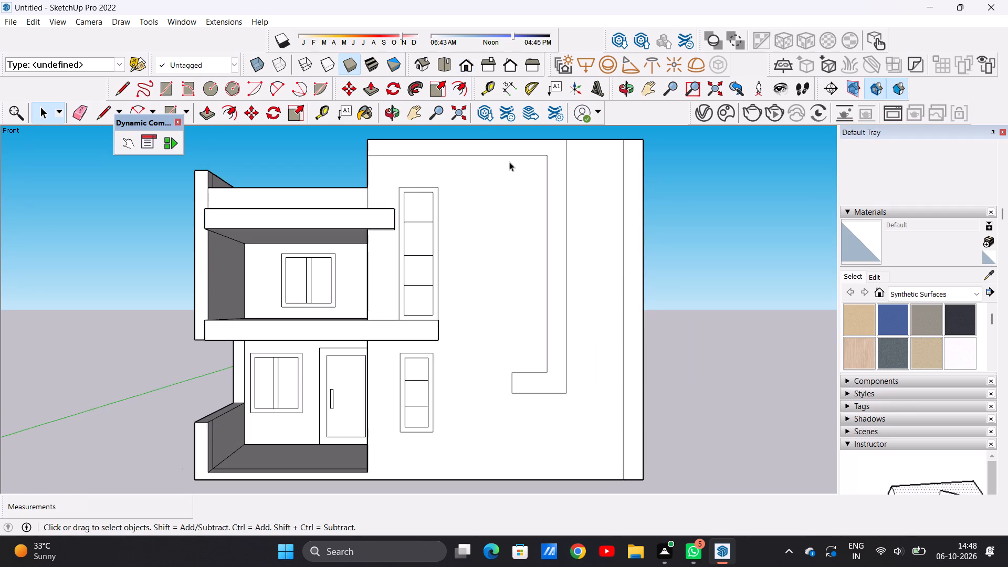
pyautogui.scroll(2, 509, 162)
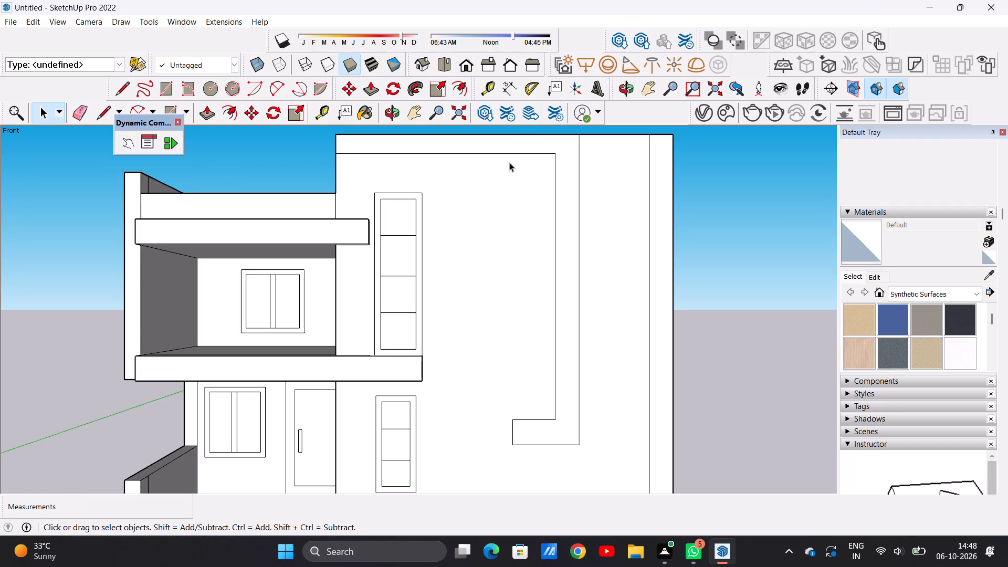
pyautogui.press('r')
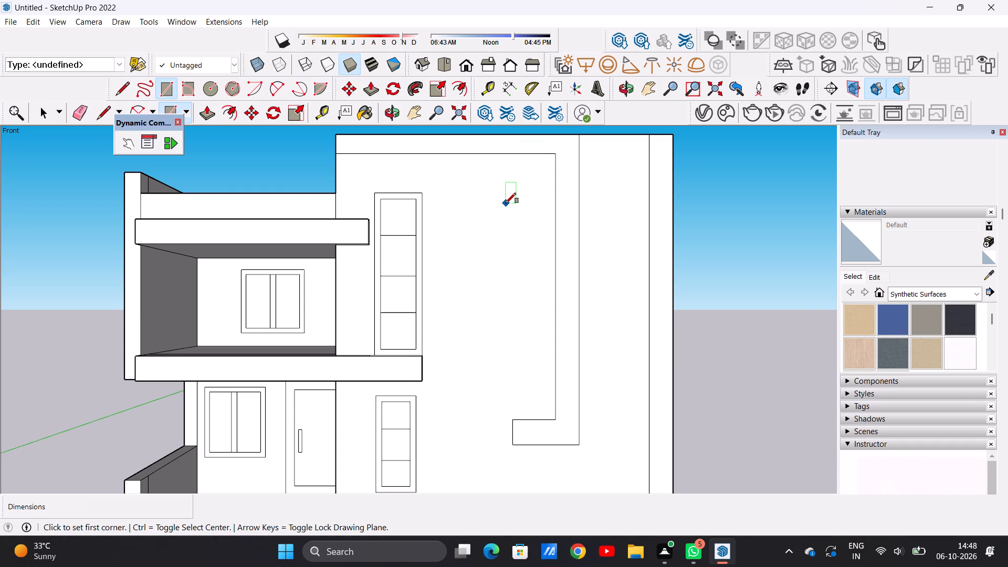
pyautogui.click(488, 177)
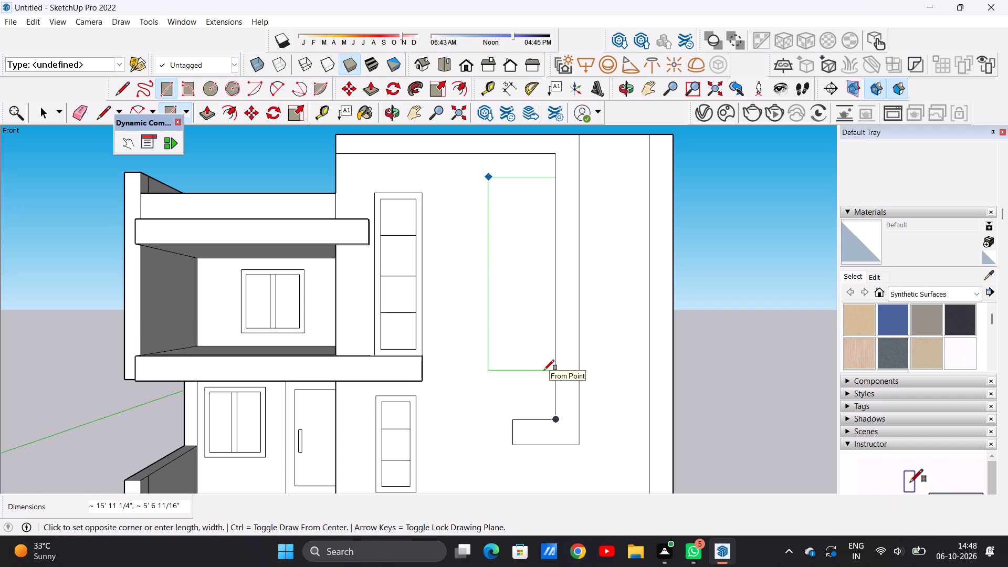
pyautogui.click(544, 370)
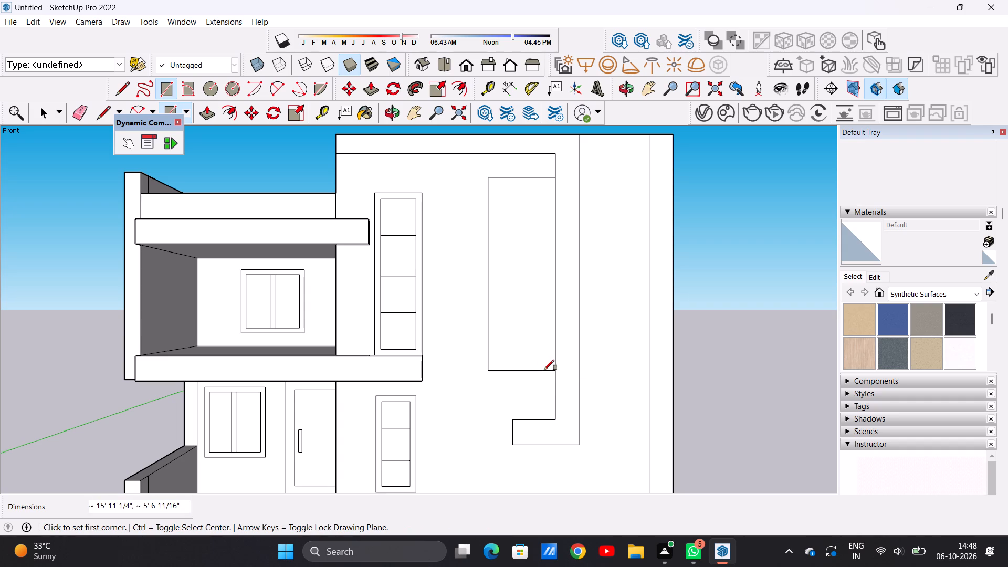
pyautogui.press('space')
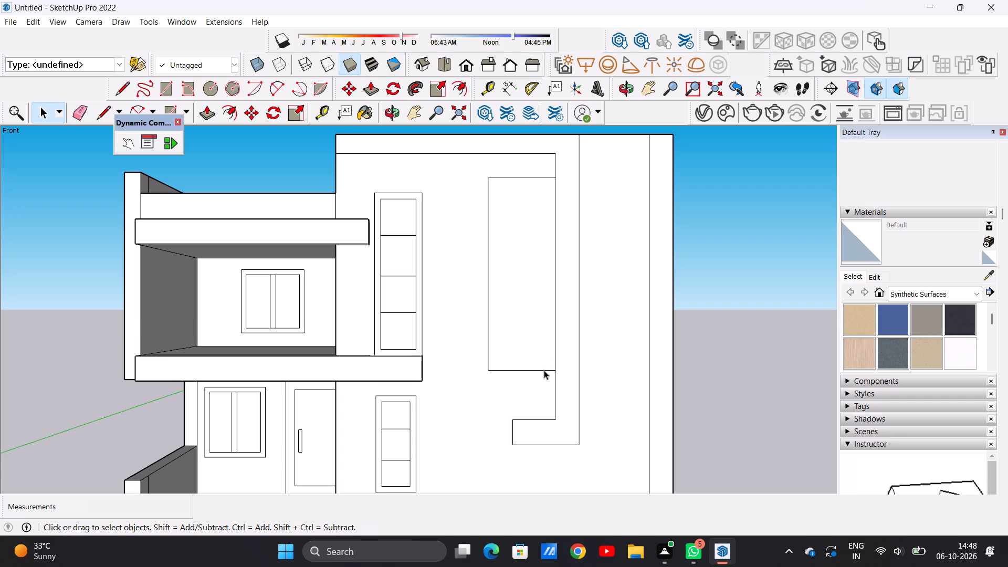
# Narrow the new rectangle by moving its free vertical edge about 10 9/16" toward the L-shaped band.
pyautogui.scroll(-6, 537, 369)
pyautogui.scroll(6, 536, 344)
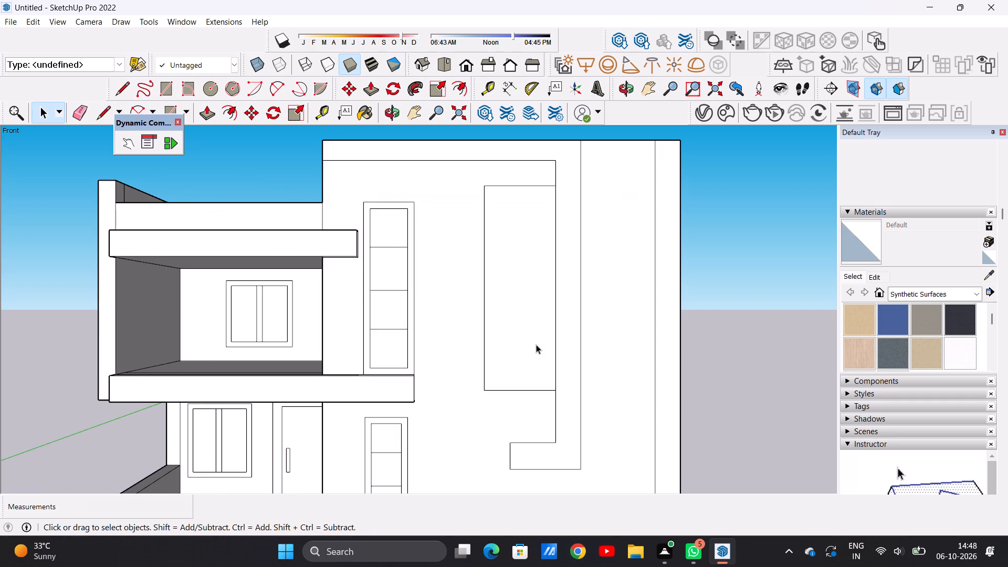
pyautogui.scroll(-2, 536, 344)
pyautogui.scroll(3, 536, 237)
pyautogui.press('l')
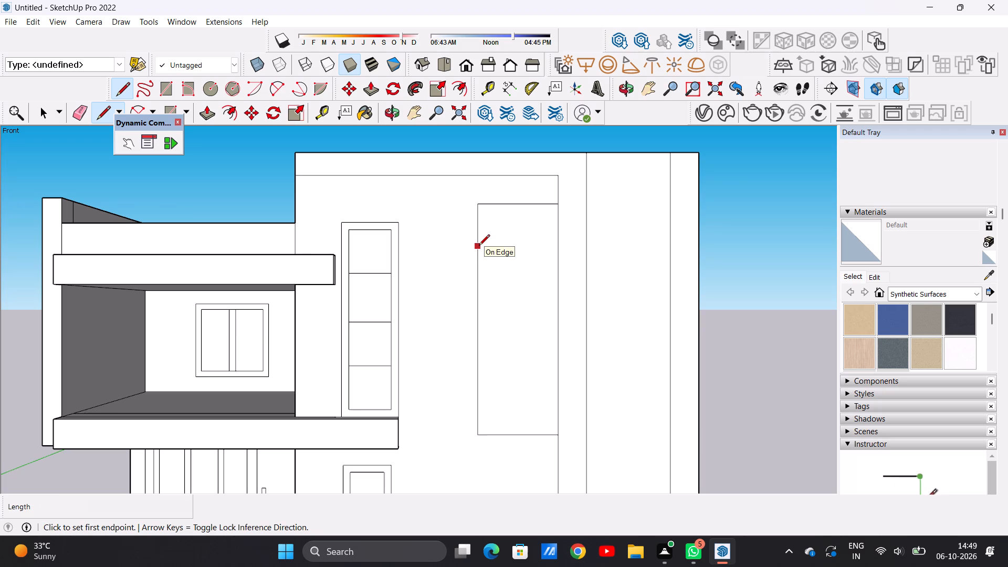
pyautogui.press('space')
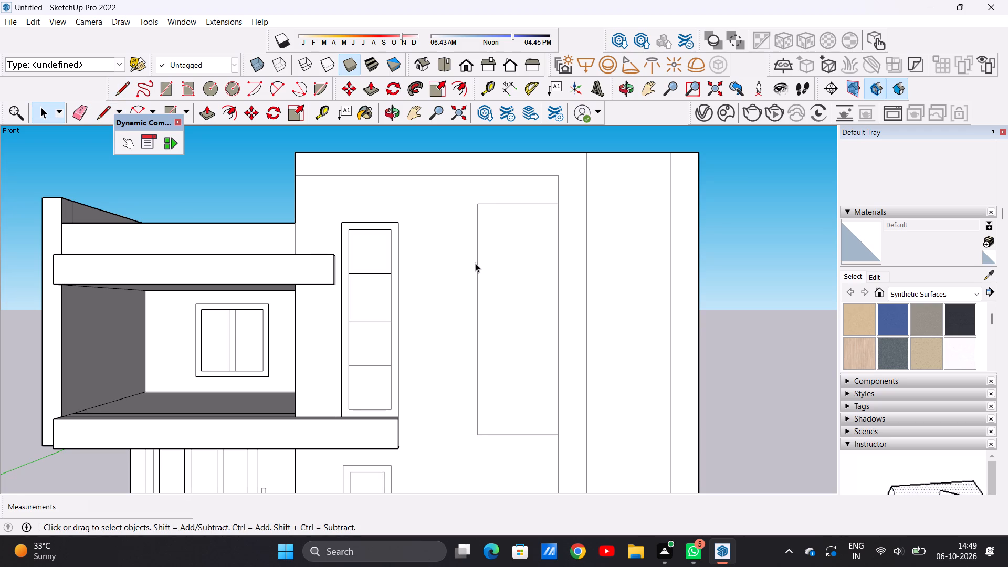
pyautogui.click(477, 261)
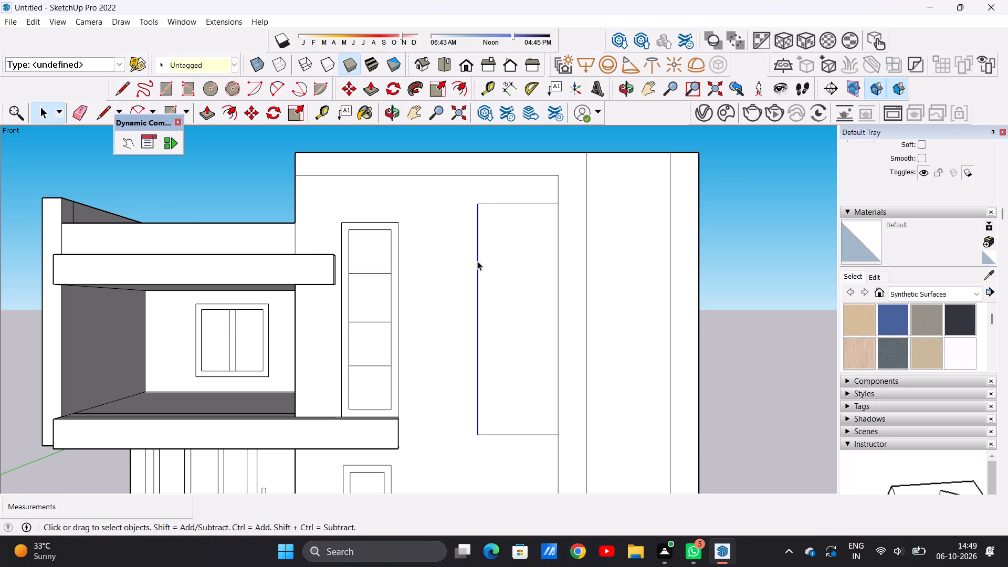
pyautogui.press('m')
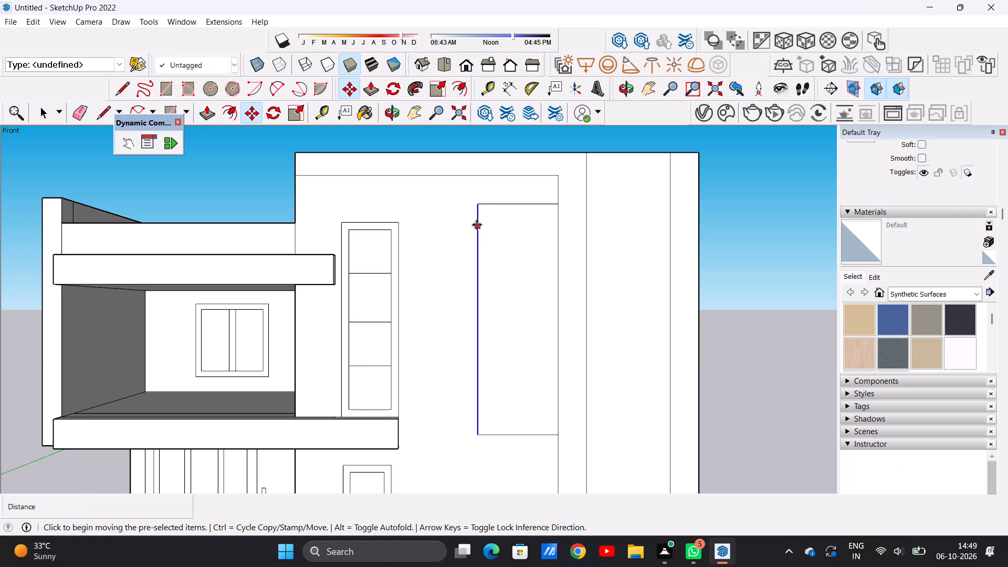
pyautogui.click(477, 206)
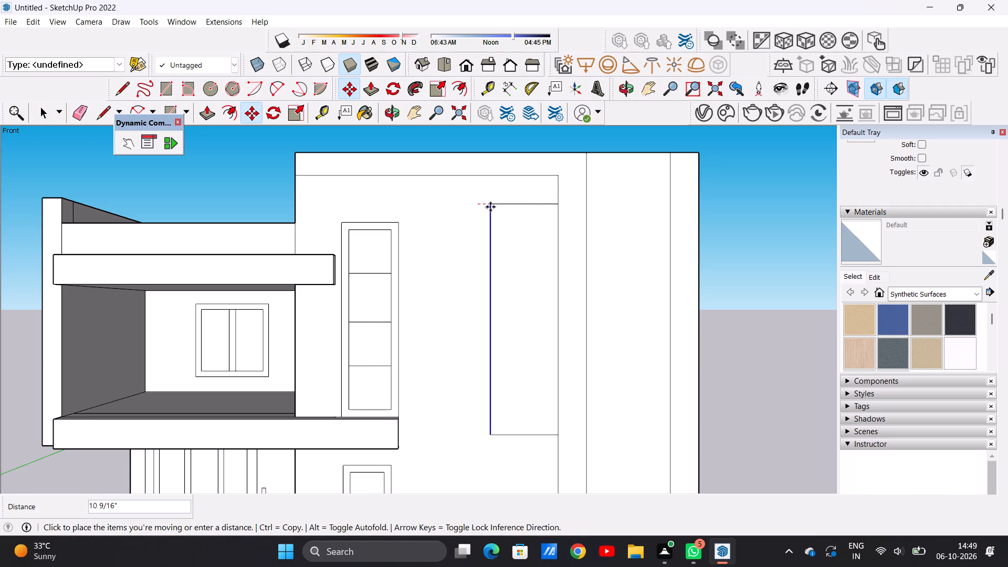
pyautogui.click(490, 207)
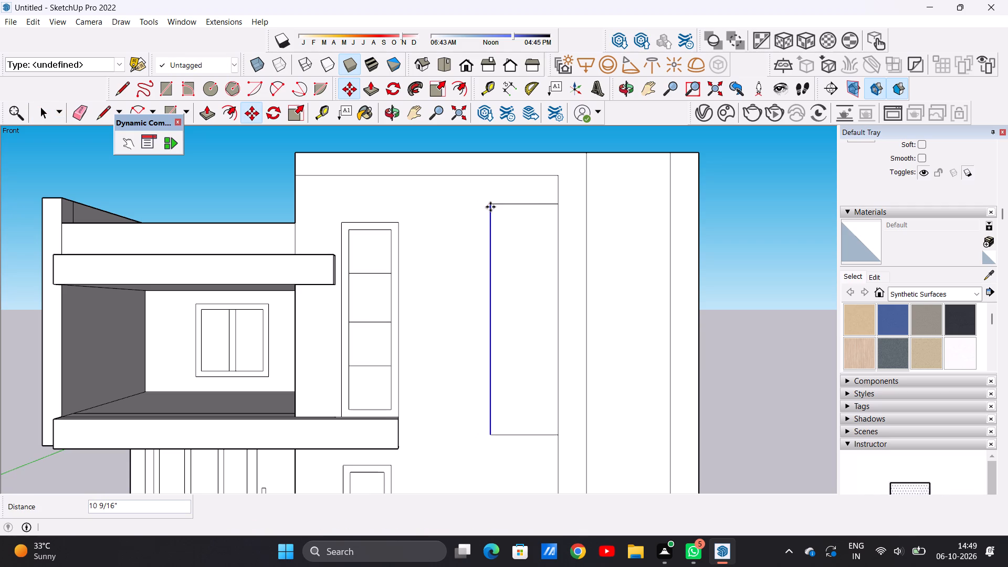
pyautogui.press('space')
pyautogui.click(789, 229)
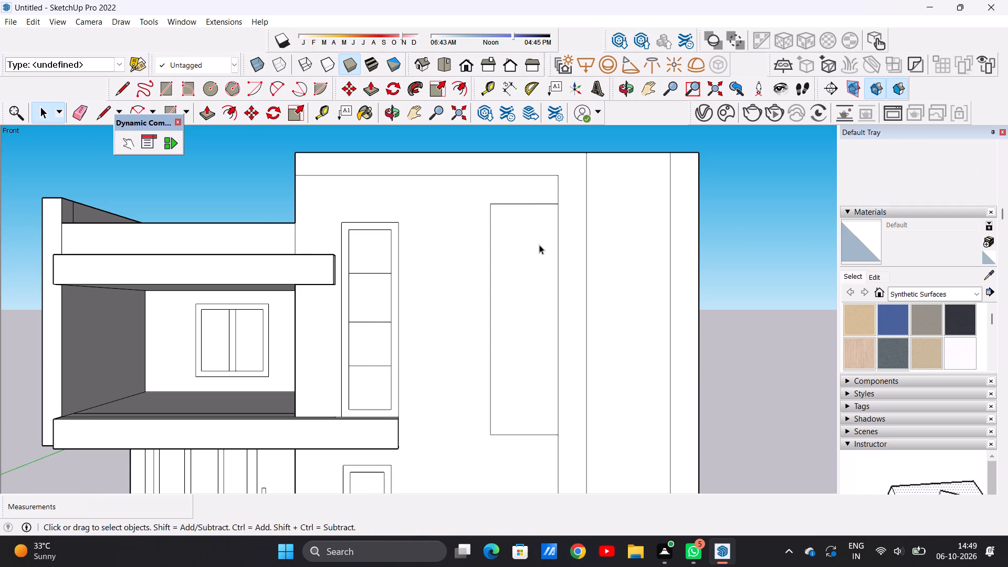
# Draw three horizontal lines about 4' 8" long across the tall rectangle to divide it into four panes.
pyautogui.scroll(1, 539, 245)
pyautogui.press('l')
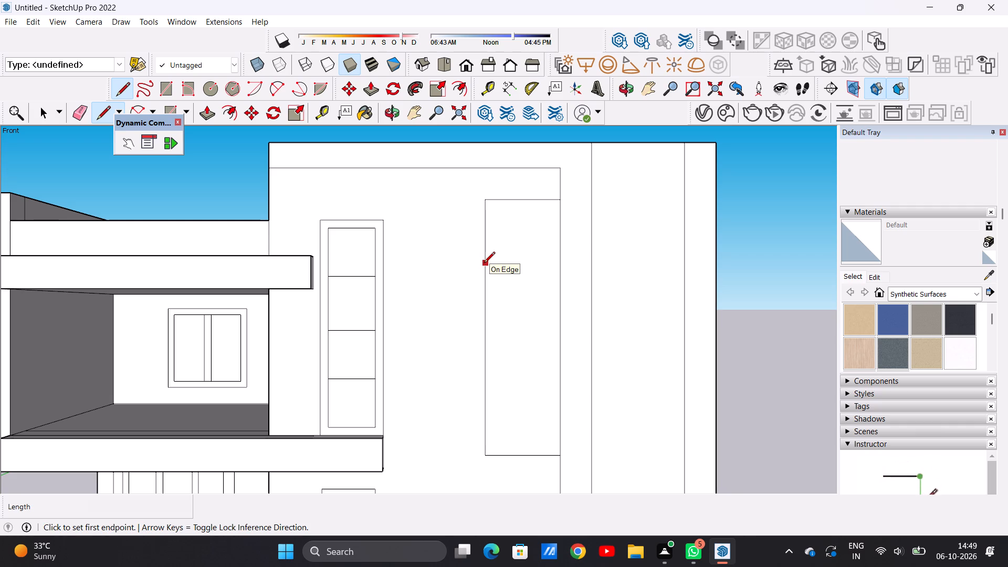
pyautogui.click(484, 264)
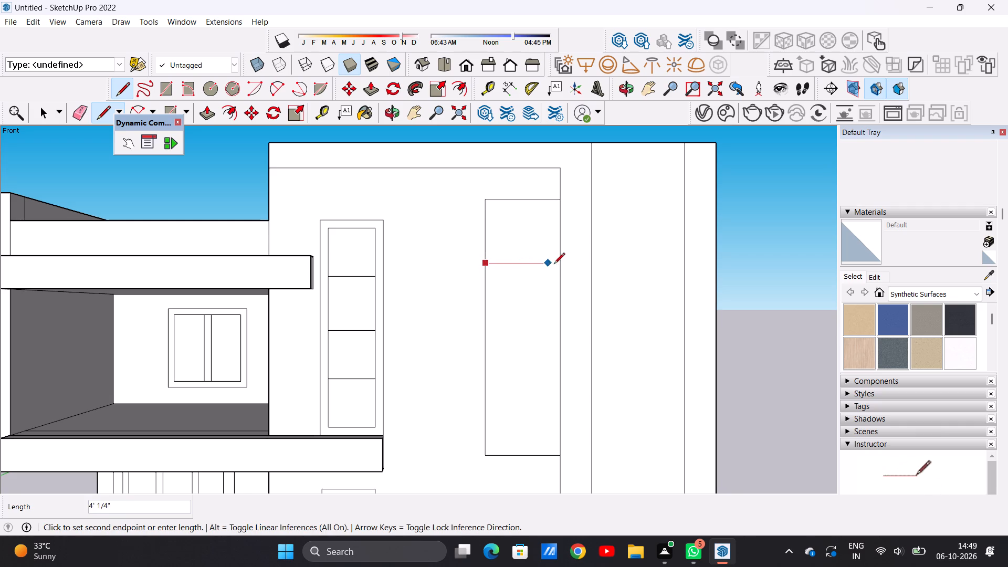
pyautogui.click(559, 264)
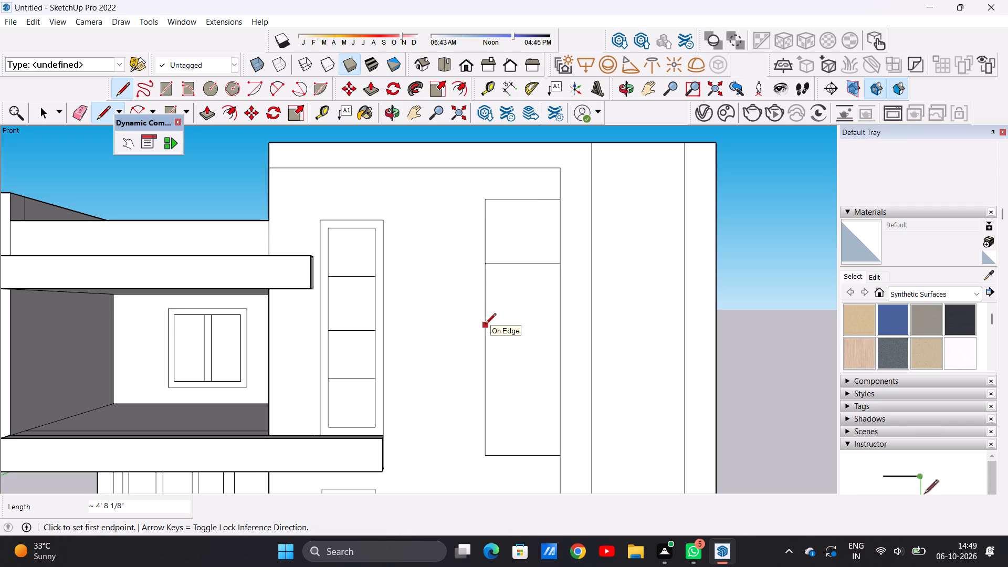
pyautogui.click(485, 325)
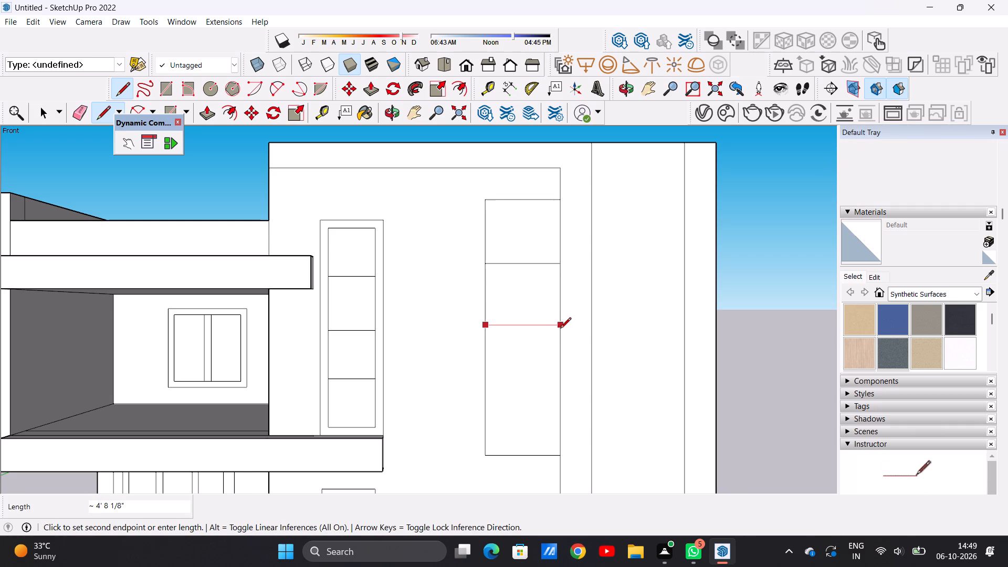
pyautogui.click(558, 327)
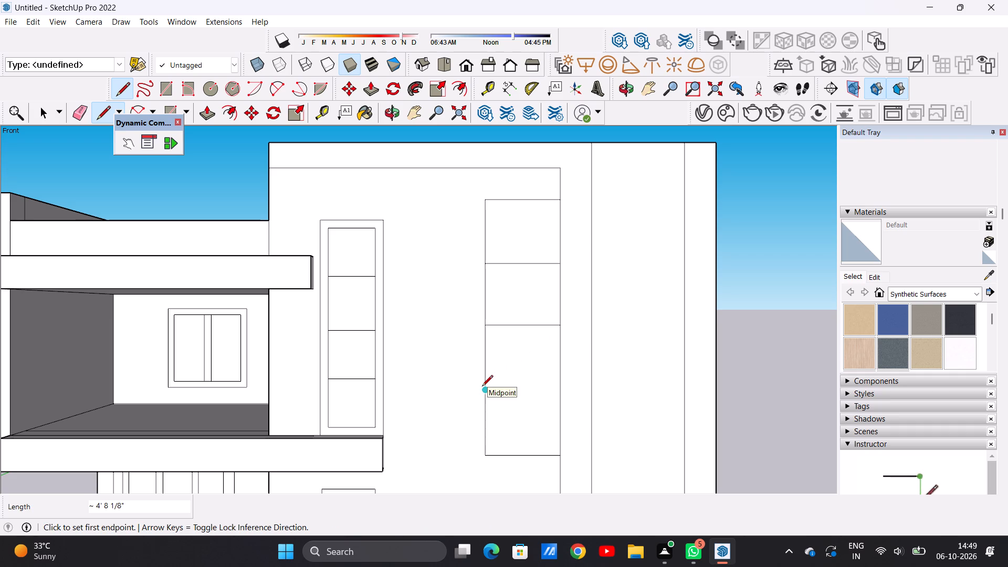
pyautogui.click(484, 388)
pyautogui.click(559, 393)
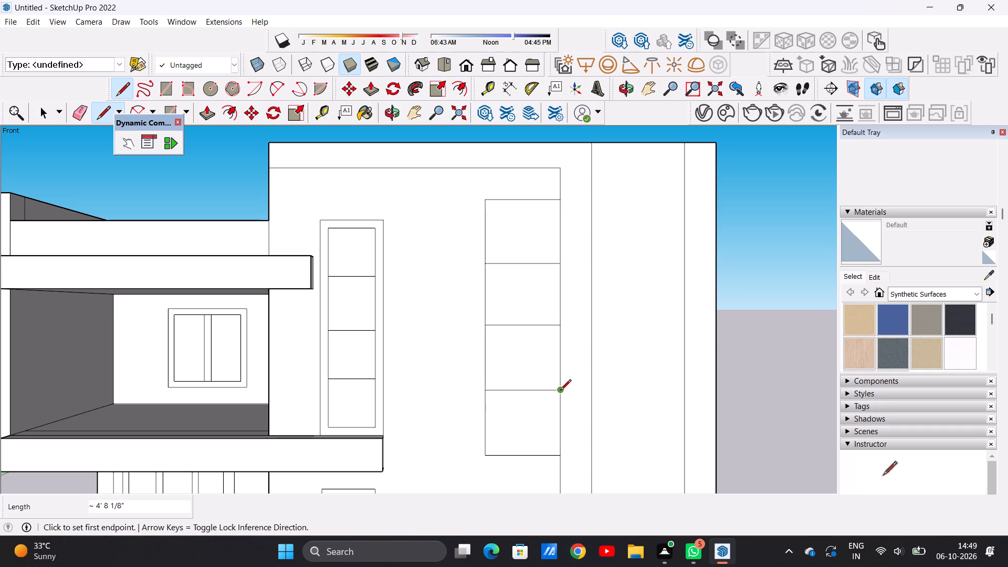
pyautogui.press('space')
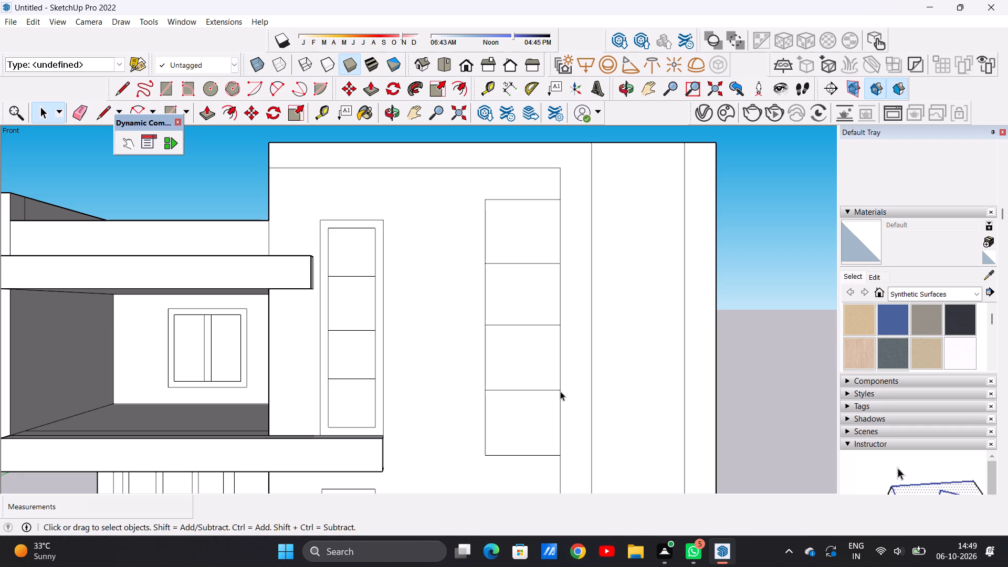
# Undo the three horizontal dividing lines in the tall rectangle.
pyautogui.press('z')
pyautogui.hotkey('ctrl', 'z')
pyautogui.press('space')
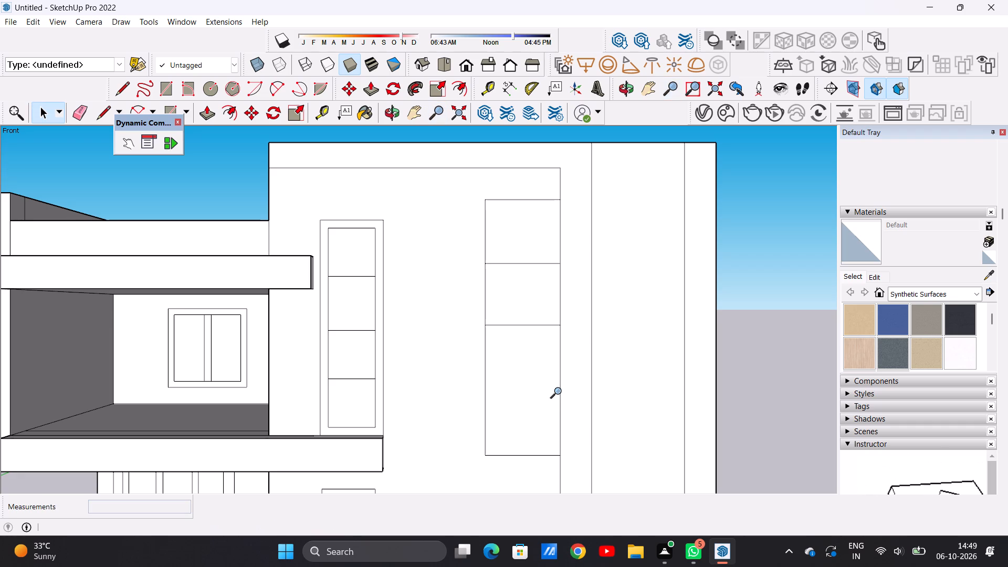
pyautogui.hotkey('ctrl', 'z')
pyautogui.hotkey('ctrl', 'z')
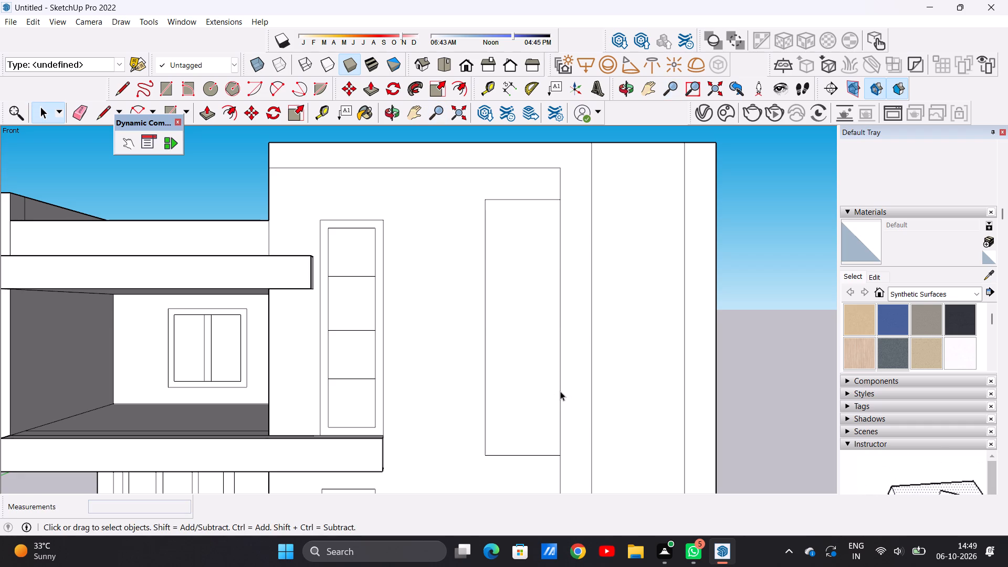
# Offset the tall rectangle's outline inward about 3 7/8" to form a window frame.
pyautogui.write('OF')
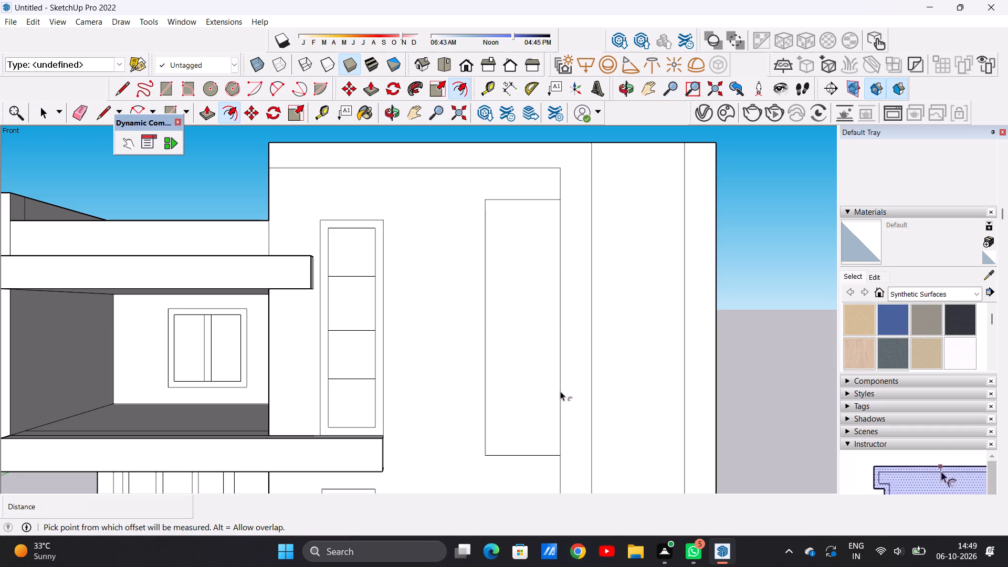
pyautogui.click(517, 207)
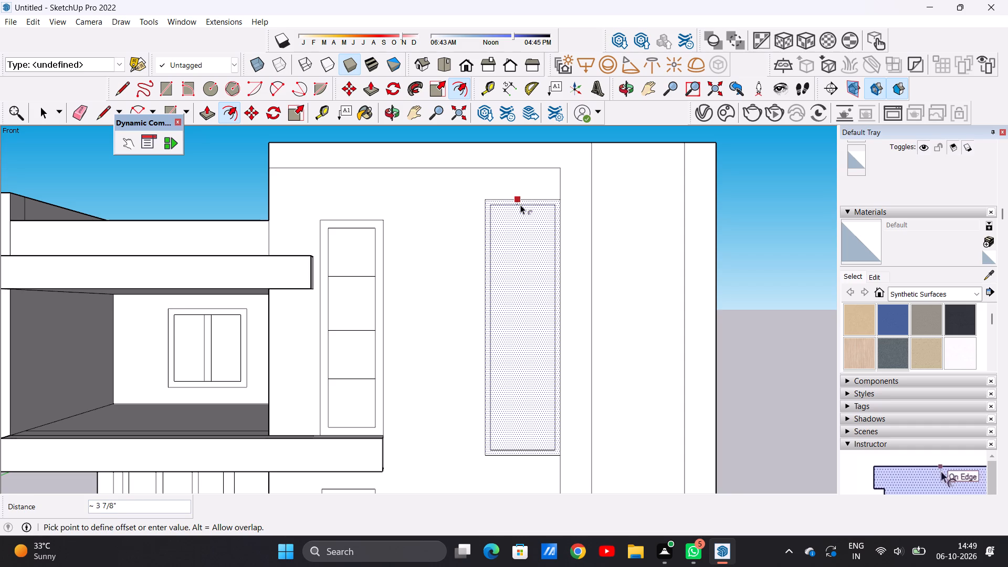
pyautogui.click(520, 205)
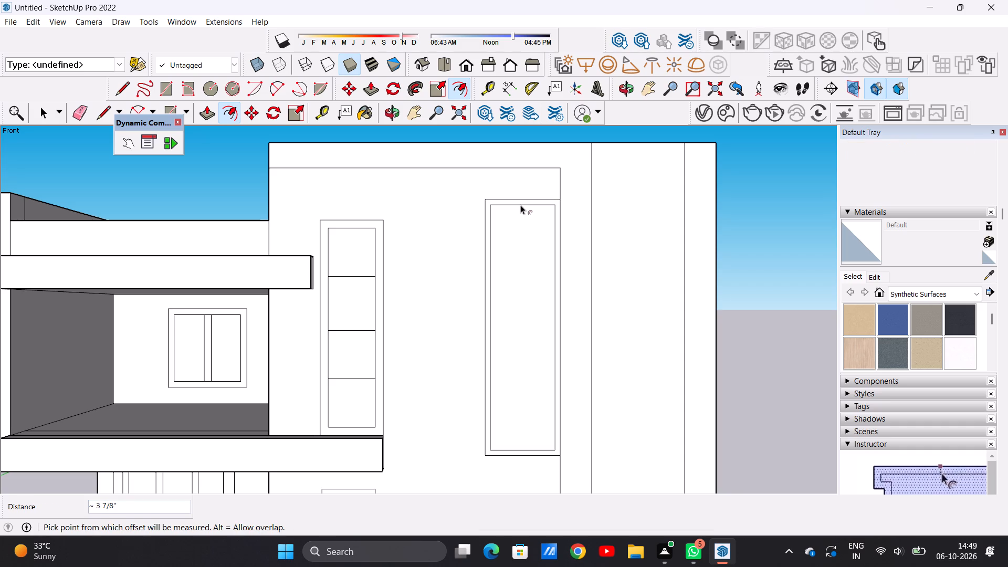
pyautogui.press('space')
# Draw a horizontal dividing line about 4' long across the upper part of the inner window rectangle, between its side edges.
pyautogui.write('L')
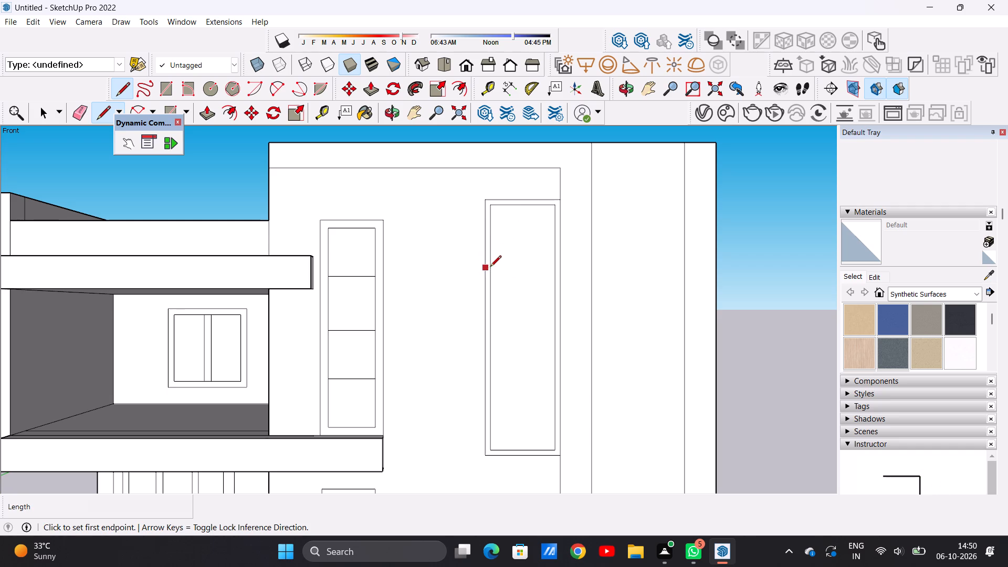
pyautogui.click(490, 267)
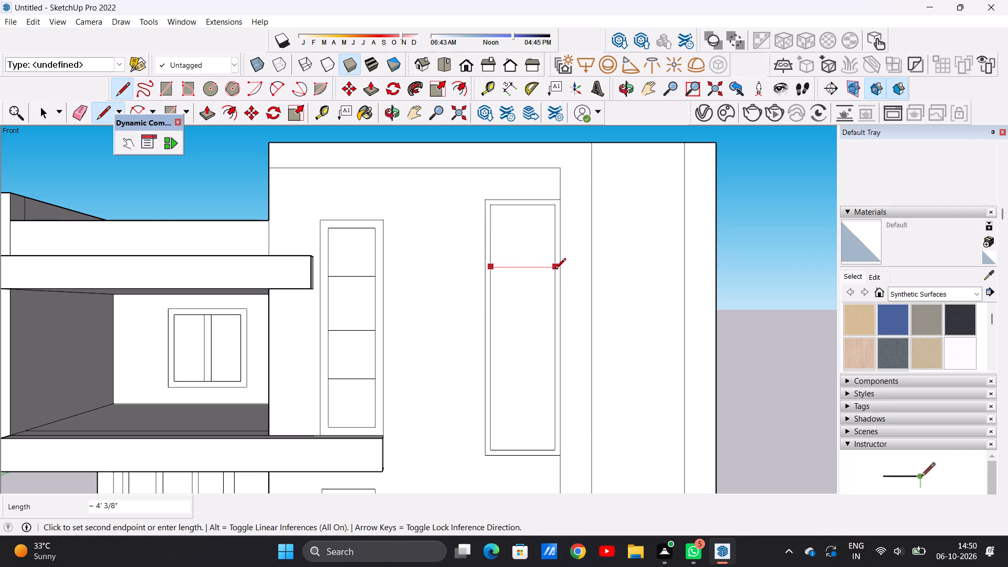
# Draw three horizontal divider lines, each about 4' 3/8" long, across the tall upper window's inner frame to form four panes.
pyautogui.click(555, 270)
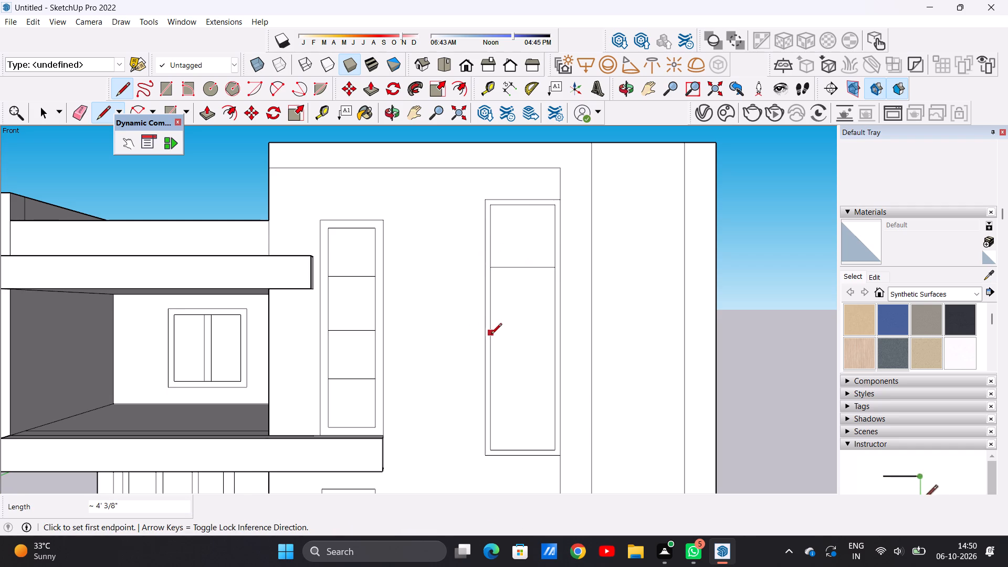
pyautogui.click(492, 331)
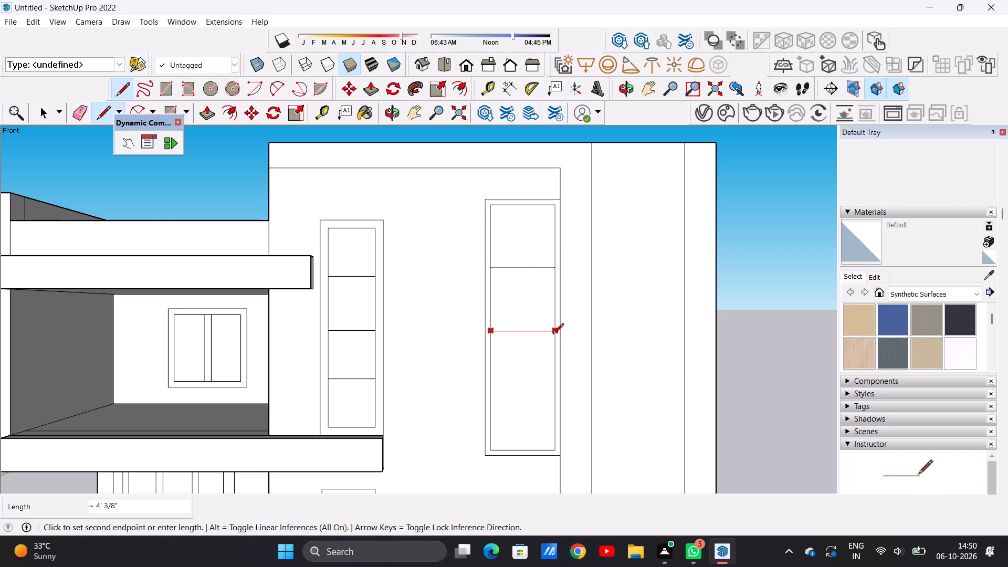
pyautogui.click(553, 335)
pyautogui.click(492, 392)
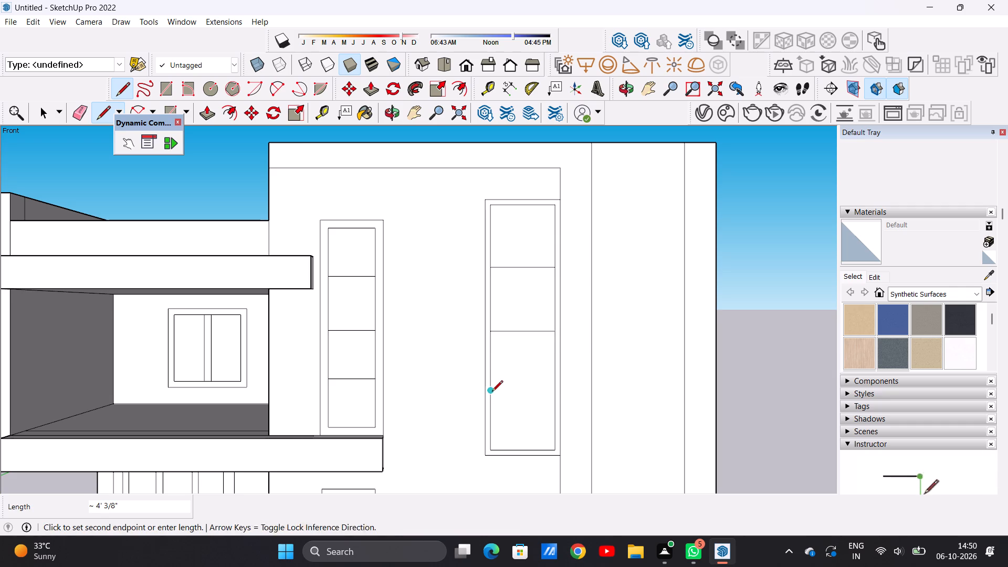
pyautogui.click(553, 394)
pyautogui.press('space')
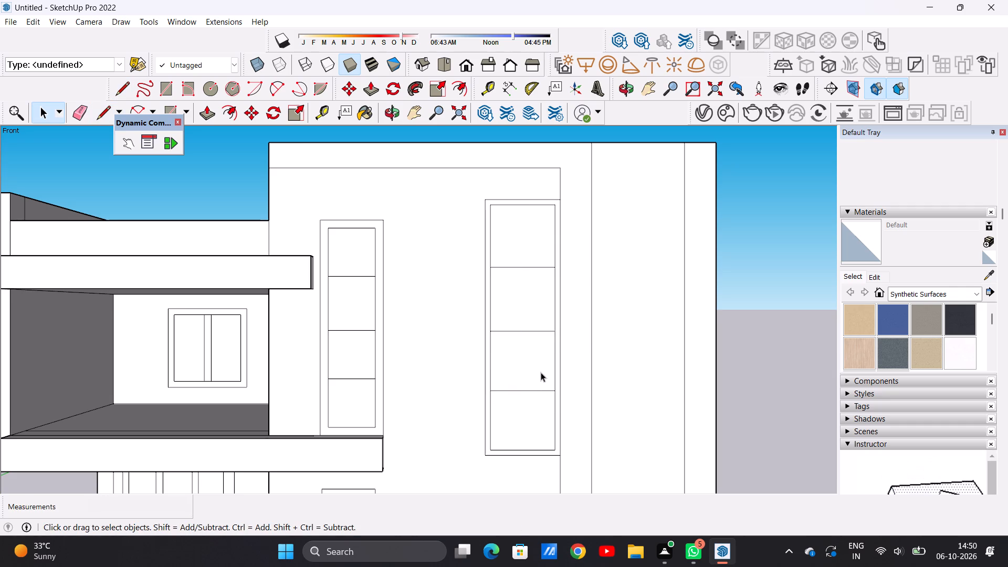
# Examine the front facade, including the window divisions, balcony bands and upper wall.
pyautogui.scroll(-5, 541, 372)
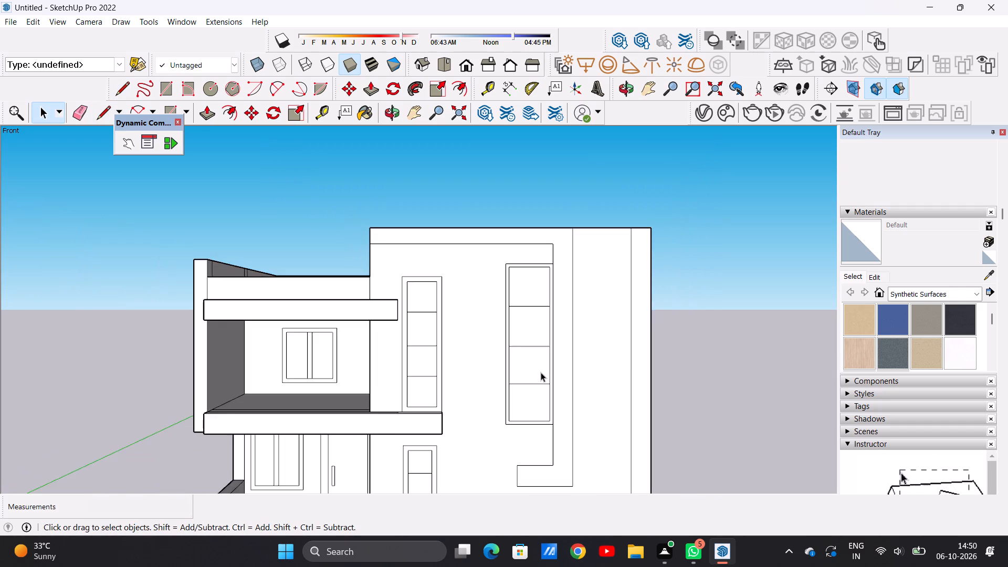
pyautogui.scroll(-4, 541, 372)
pyautogui.scroll(5, 548, 425)
pyautogui.scroll(-13, 535, 403)
pyautogui.scroll(2, 547, 410)
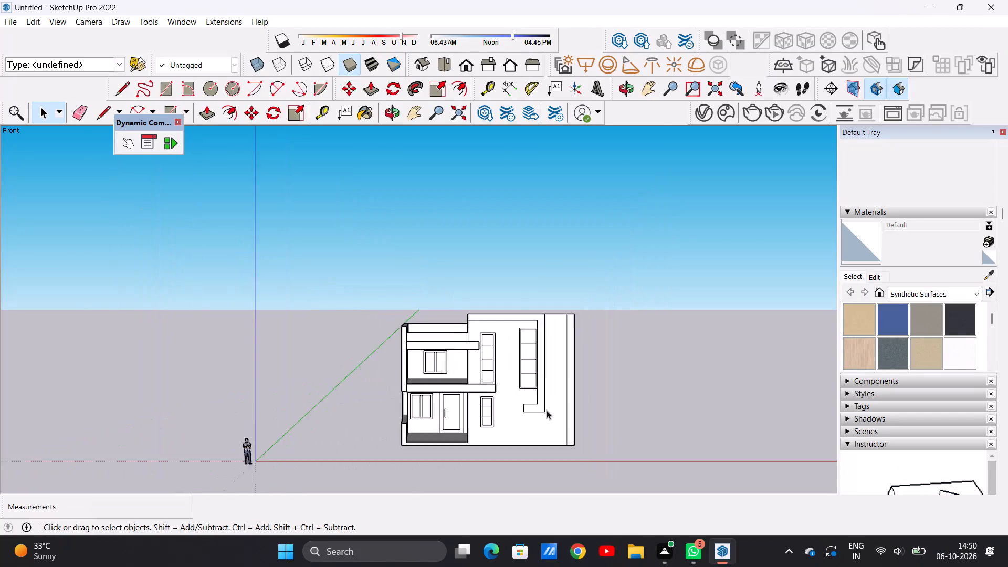
pyautogui.scroll(4, 547, 410)
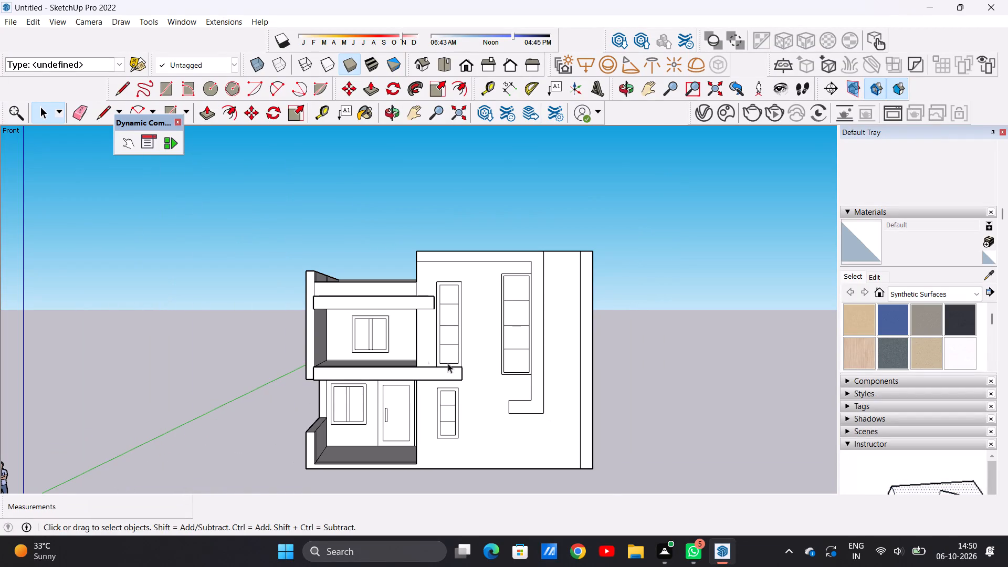
pyautogui.scroll(2, 374, 303)
pyautogui.scroll(-2, 406, 304)
pyautogui.moveTo(461, 329); pyautogui.dragTo(462, 329, button='middle')
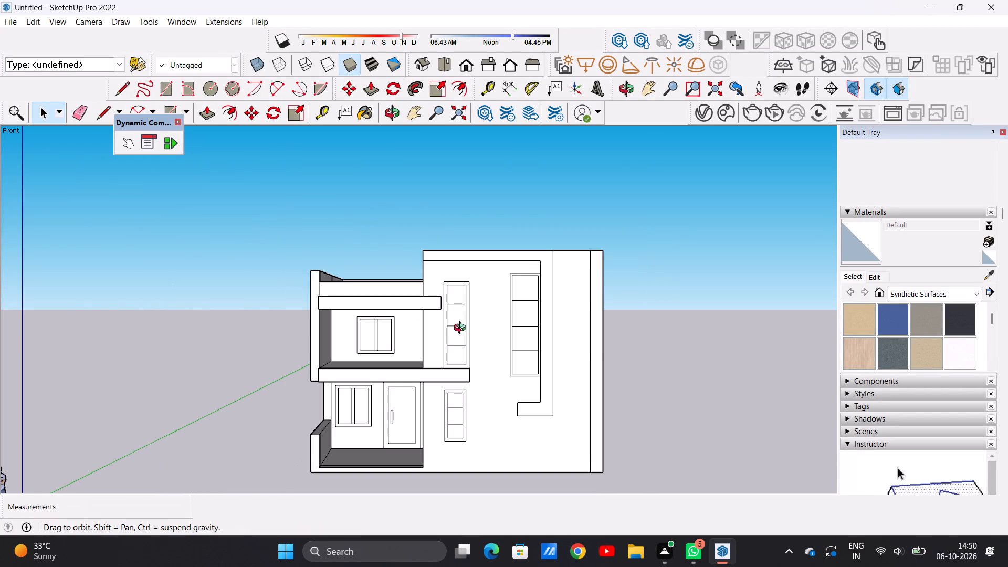
pyautogui.moveTo(462, 329); pyautogui.dragTo(456, 330, button='middle')
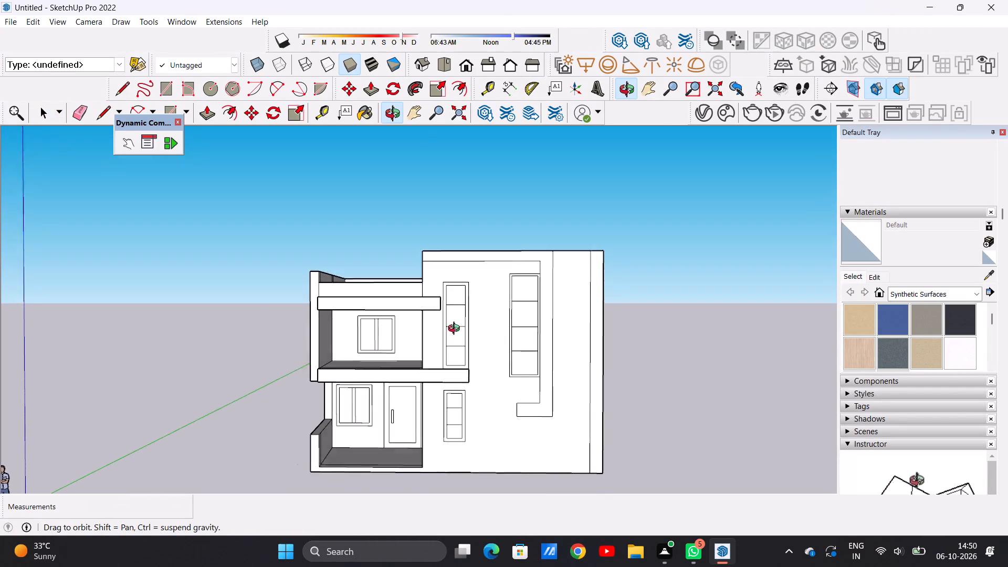
pyautogui.moveTo(456, 330); pyautogui.dragTo(448, 323, button='middle')
pyautogui.moveTo(448, 323); pyautogui.dragTo(477, 322, button='middle')
pyautogui.scroll(2, 446, 301)
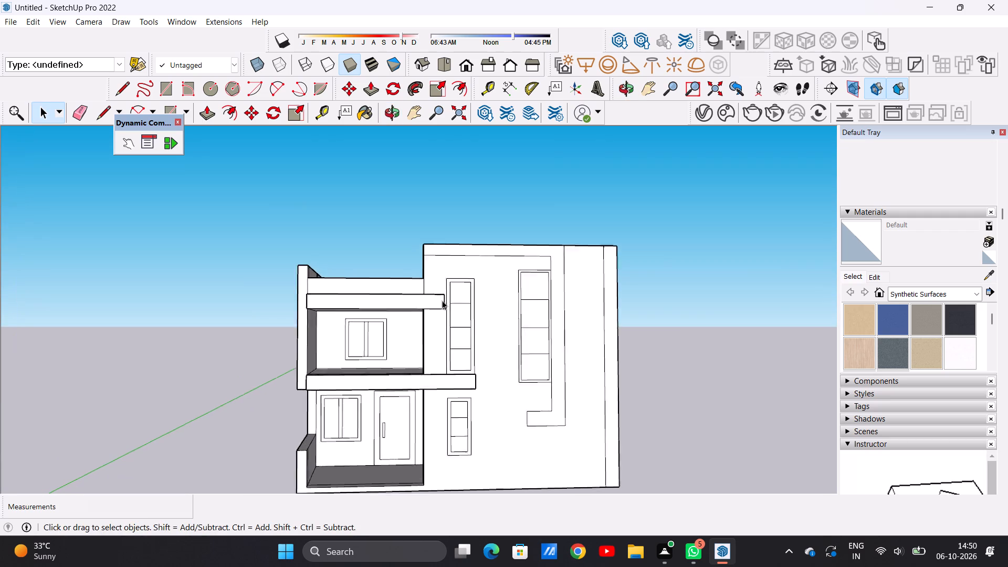
pyautogui.scroll(5, 442, 300)
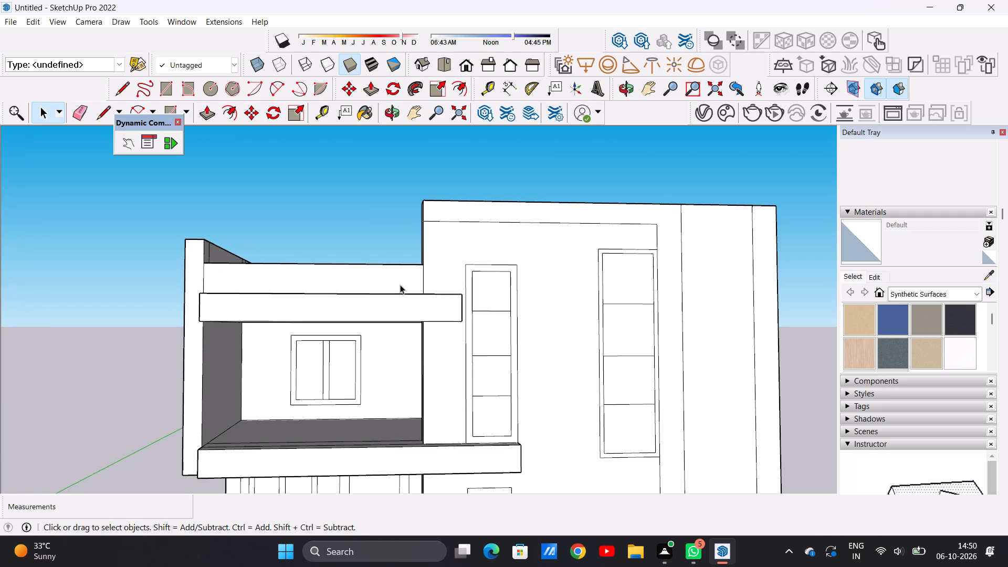
pyautogui.scroll(-4, 445, 243)
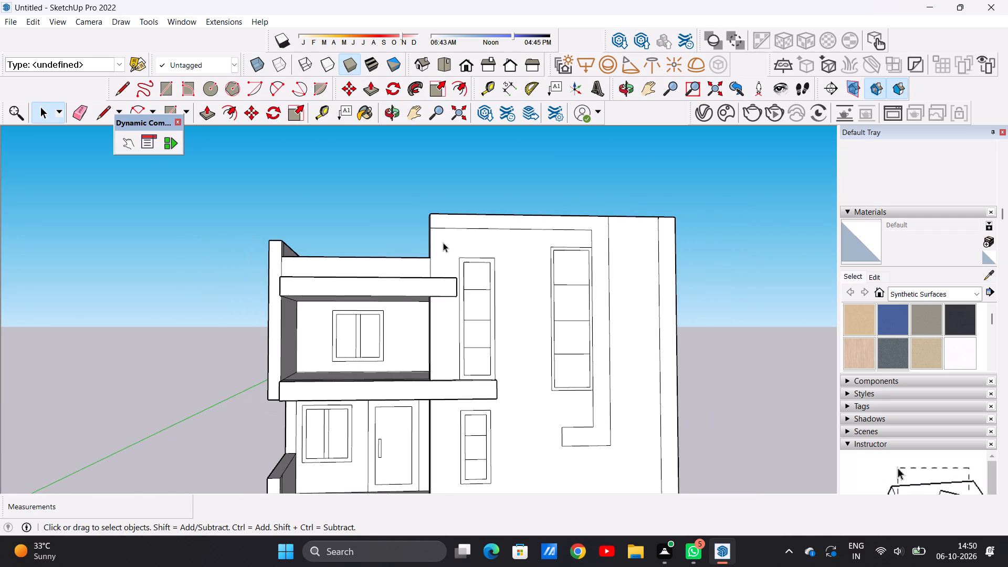
pyautogui.scroll(-1, 443, 243)
# Draw a vertical line about 2' 3 3/16" long on the parapet's inner face, from the raised wall's base corner to the roof floor.
pyautogui.moveTo(424, 221); pyautogui.dragTo(598, 306, button='middle')
pyautogui.middleClick(632, 281)
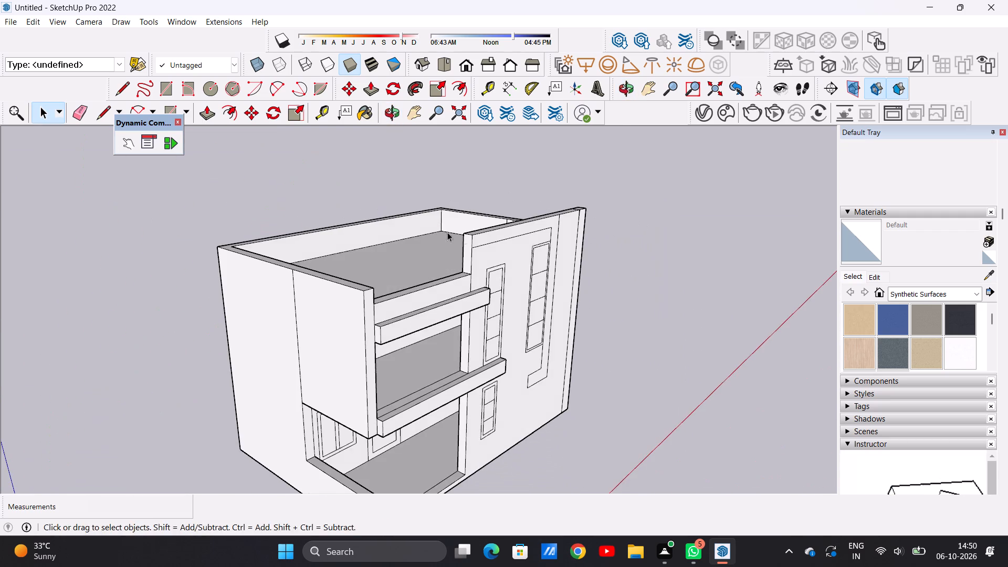
pyautogui.moveTo(442, 235); pyautogui.dragTo(663, 247, button='middle')
pyautogui.scroll(11, 497, 215)
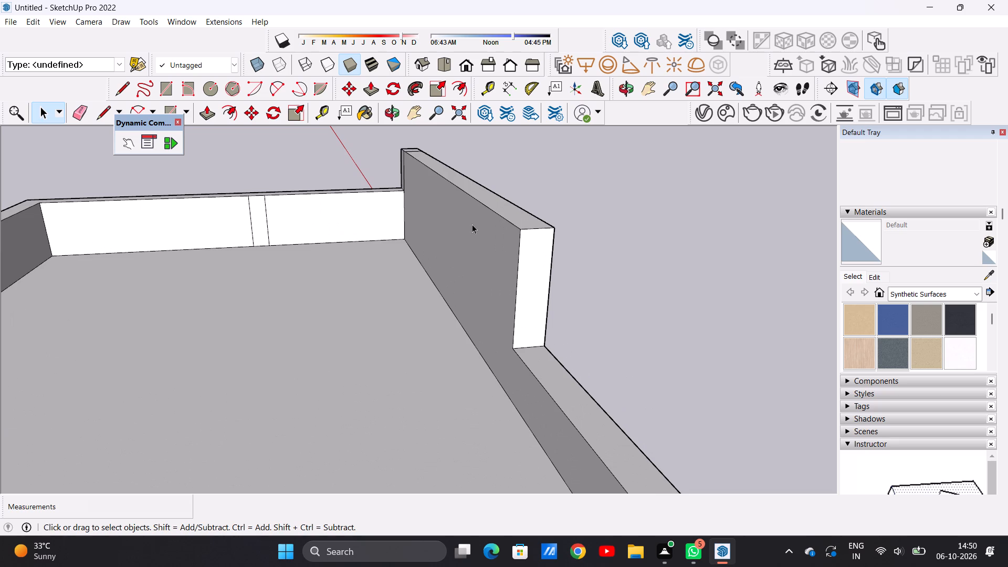
pyautogui.scroll(5, 513, 358)
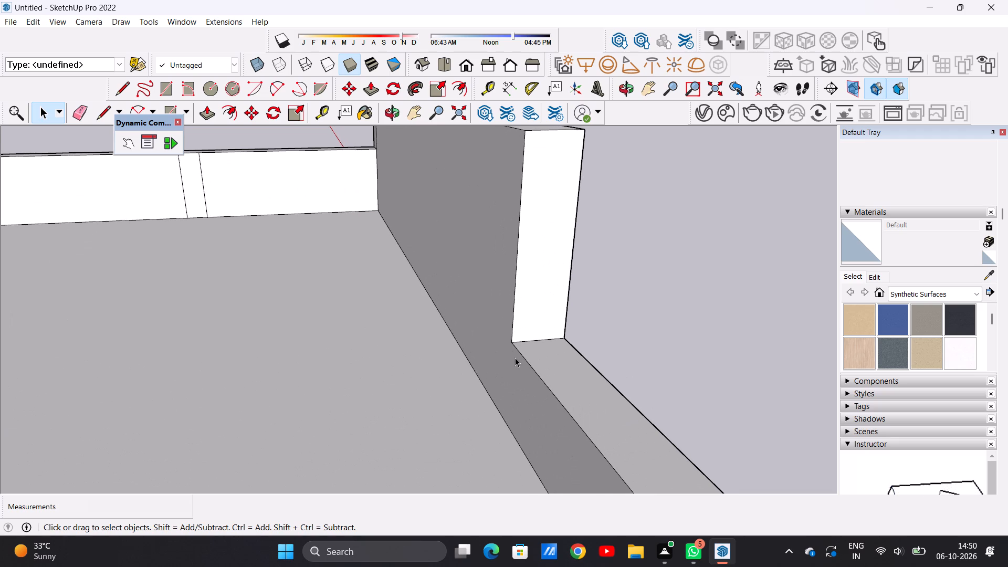
pyautogui.press('l')
pyautogui.click(513, 345)
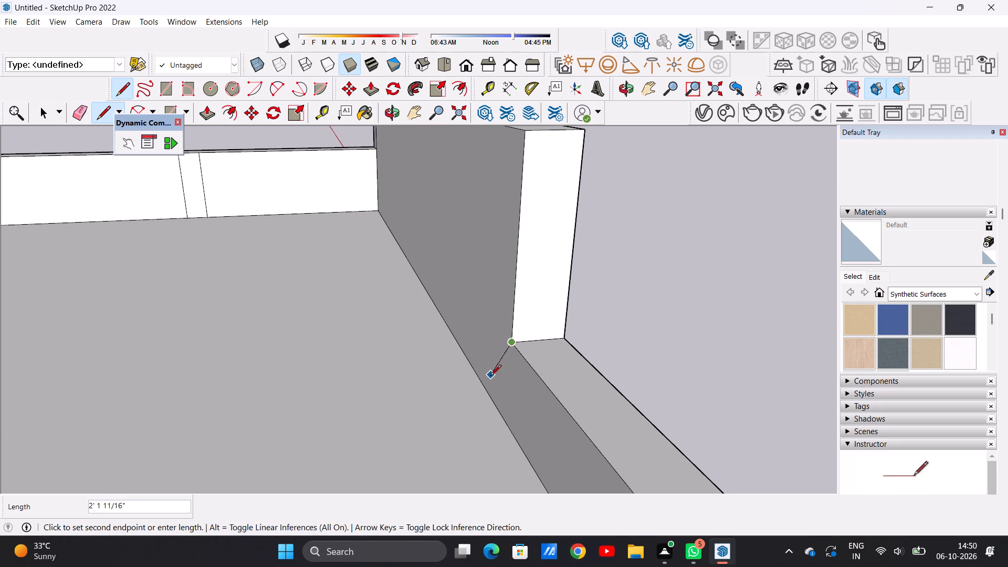
pyautogui.click(509, 427)
pyautogui.press('space')
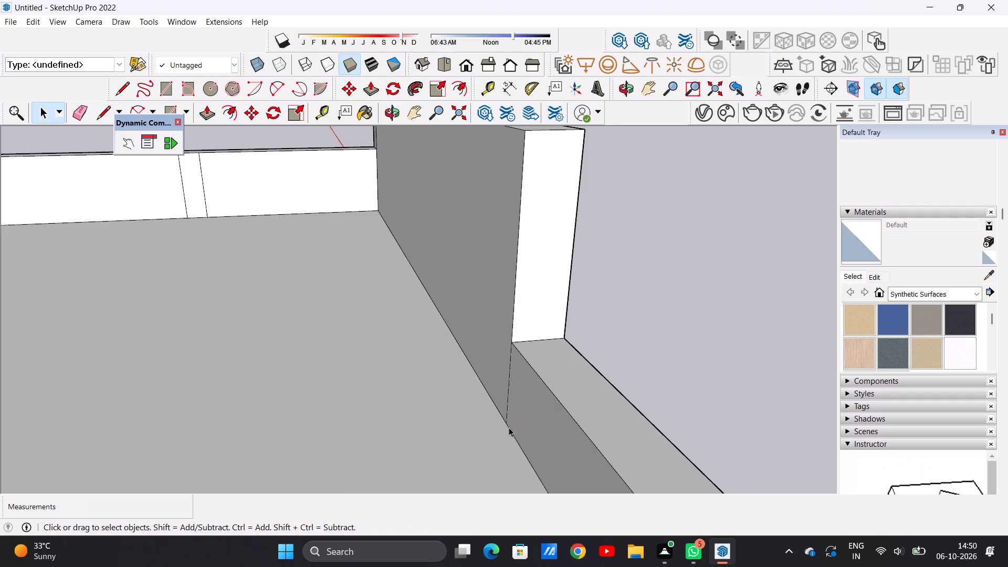
# Push/Pull the raised front wall's inner face about 8' 2 5/16" over the roof to form a solid block.
pyautogui.scroll(-9, 343, 284)
pyautogui.scroll(2, 367, 238)
pyautogui.moveTo(366, 236); pyautogui.dragTo(508, 234, button='middle')
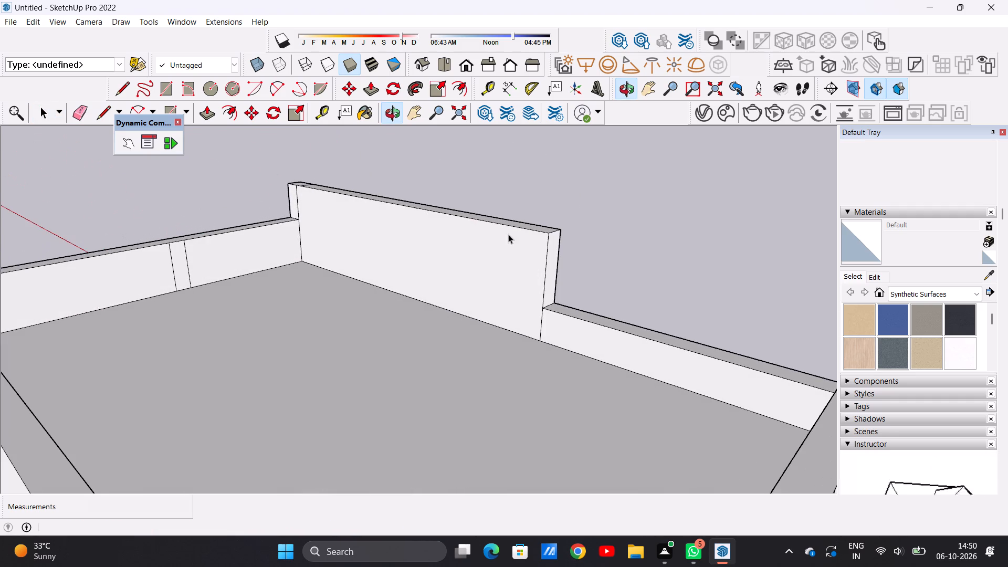
pyautogui.scroll(6, 295, 202)
pyautogui.scroll(-9, 327, 250)
pyautogui.moveTo(417, 274); pyautogui.dragTo(286, 287, button='middle')
pyautogui.scroll(5, 391, 288)
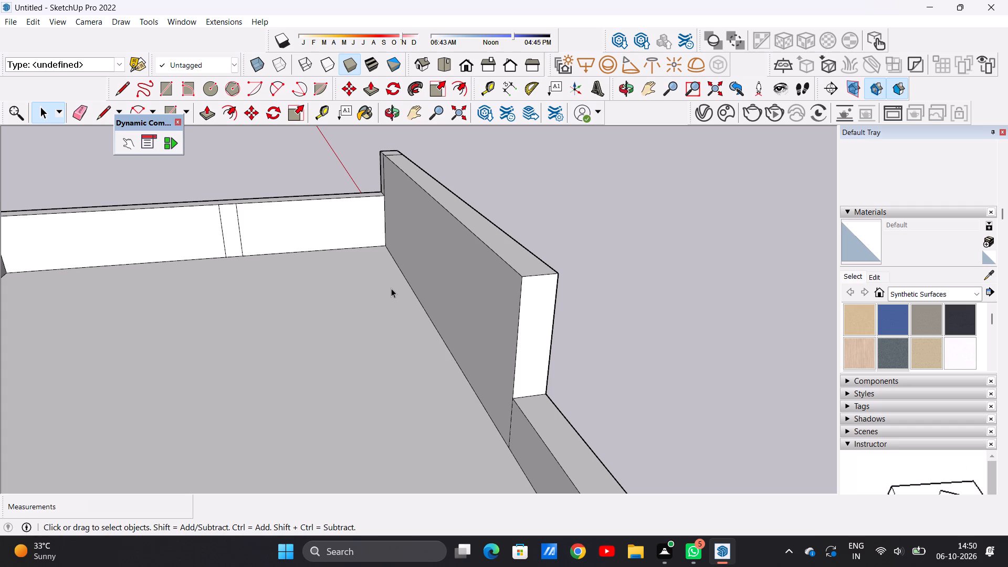
pyautogui.scroll(-2, 437, 288)
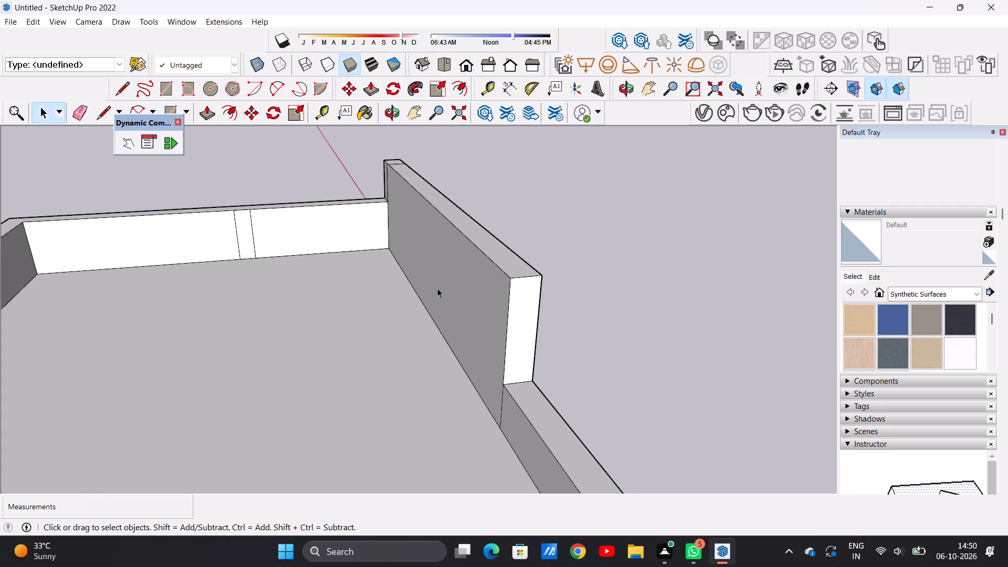
pyautogui.scroll(2, 437, 288)
pyautogui.scroll(-4, 438, 288)
pyautogui.scroll(4, 464, 279)
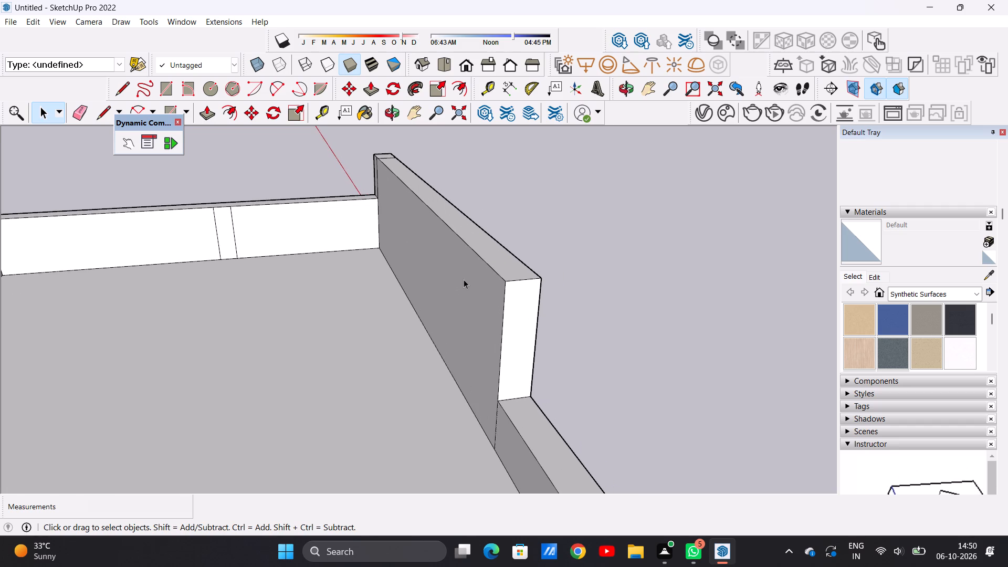
pyautogui.press('p')
pyautogui.click(464, 278)
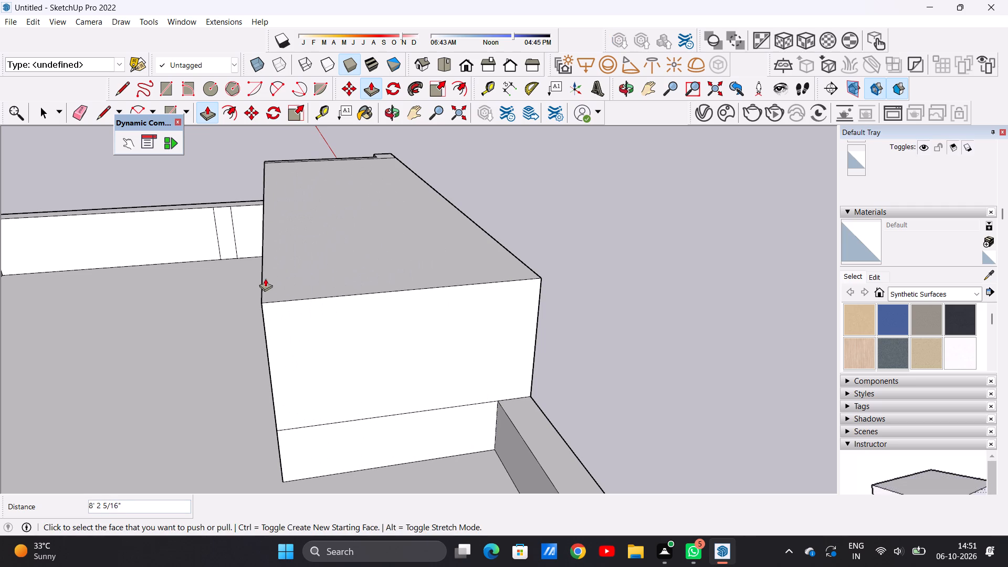
pyautogui.click(265, 278)
pyautogui.press('space')
# Erase the leftover edge crossing the side face of the extruded roof block.
pyautogui.scroll(-7, 499, 299)
pyautogui.moveTo(528, 317); pyautogui.dragTo(247, 289, button='middle')
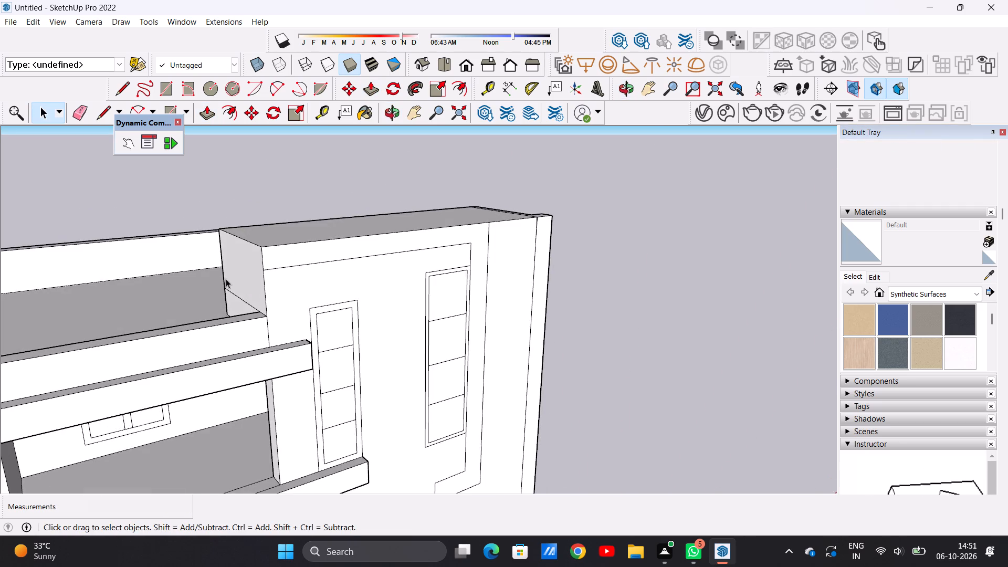
pyautogui.scroll(6, 213, 280)
pyautogui.scroll(2, 283, 300)
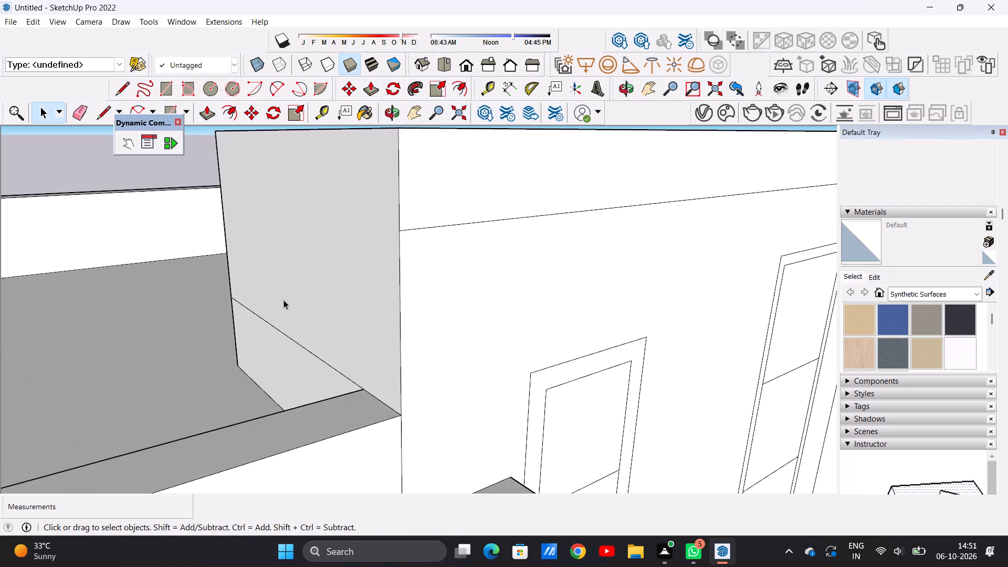
pyautogui.press('e')
pyautogui.moveTo(297, 320); pyautogui.dragTo(279, 353)
# Draw a line across the roof block's side face, continuing the facade's upper band line to the block's back edge.
pyautogui.scroll(-7, 329, 333)
pyautogui.moveTo(384, 328); pyautogui.dragTo(311, 312, button='middle')
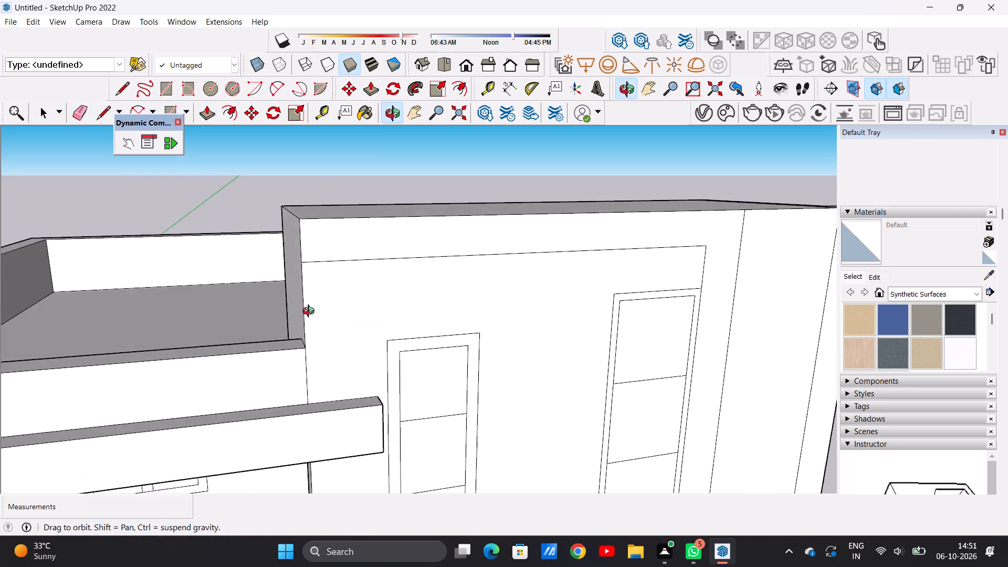
pyautogui.moveTo(311, 312); pyautogui.dragTo(310, 312, button='middle')
pyautogui.scroll(-9, 310, 312)
pyautogui.scroll(6, 311, 274)
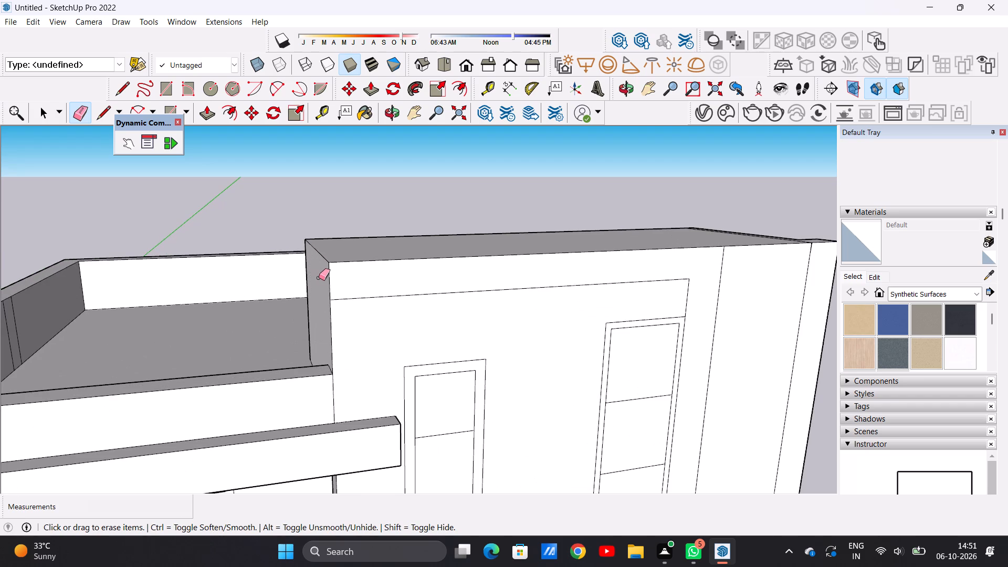
pyautogui.scroll(-5, 321, 279)
pyautogui.moveTo(477, 293); pyautogui.dragTo(376, 263, button='middle')
pyautogui.scroll(3, 391, 265)
pyautogui.scroll(-5, 435, 269)
pyautogui.moveTo(283, 269); pyautogui.dragTo(561, 312, button='middle')
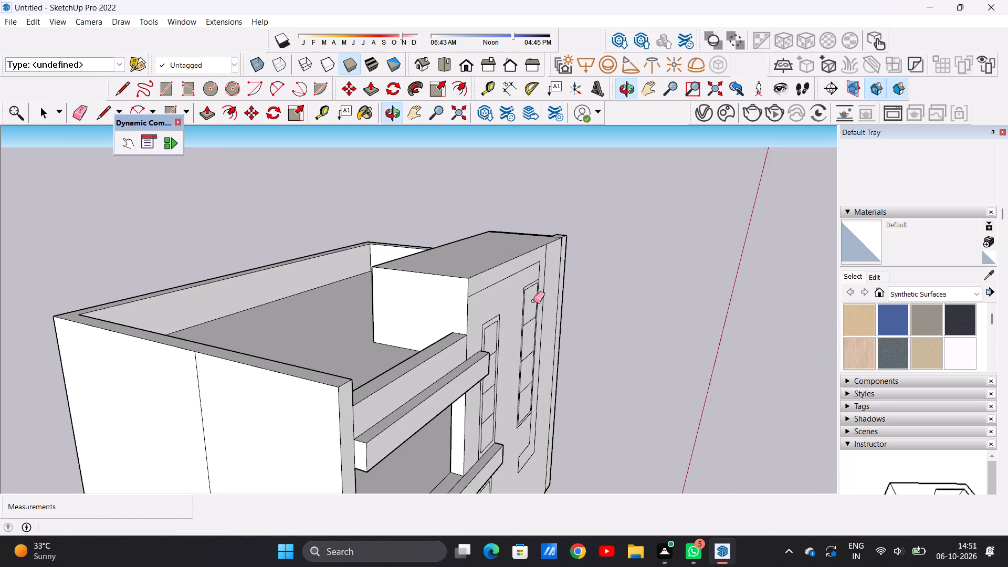
pyautogui.scroll(8, 479, 296)
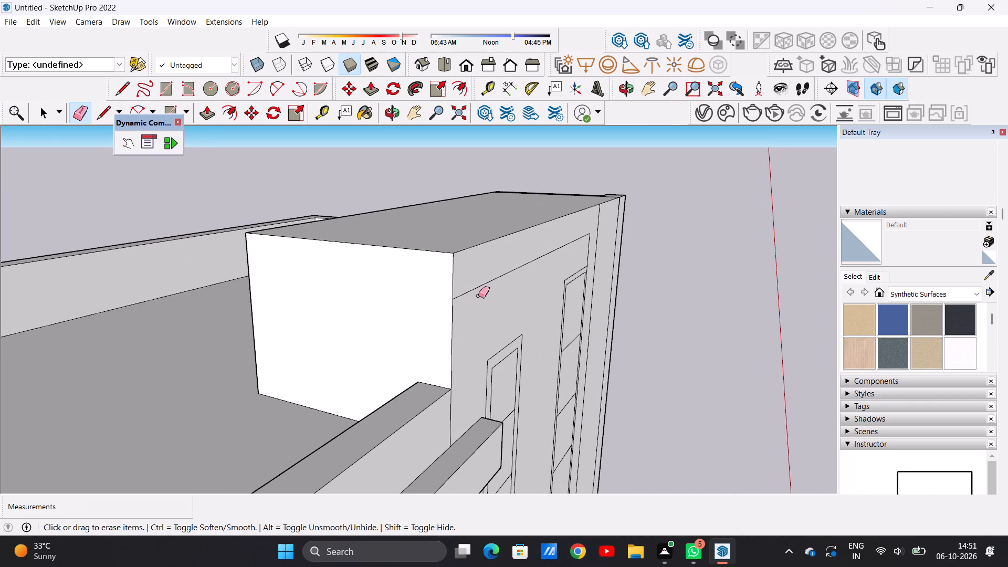
pyautogui.press('space')
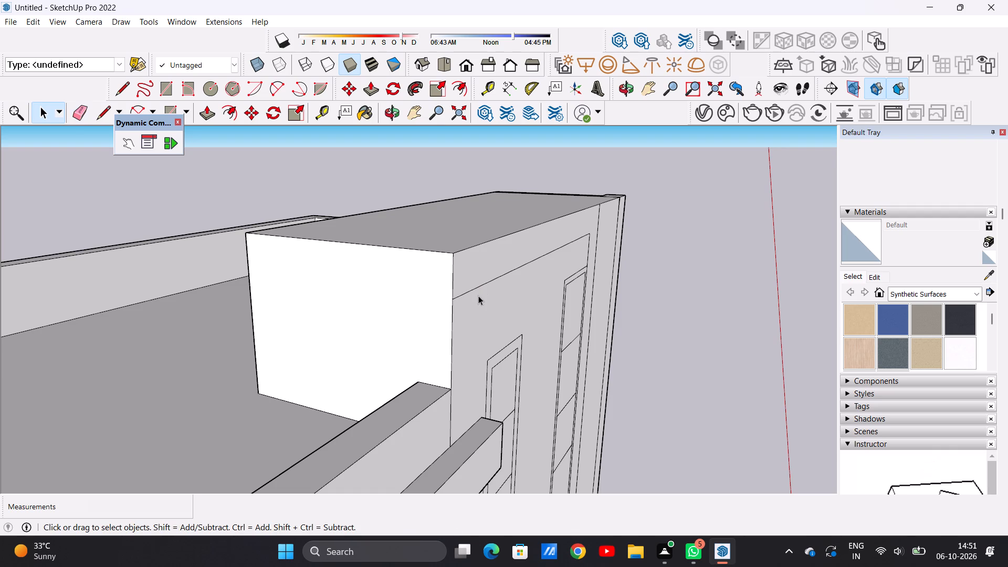
pyautogui.press('l')
pyautogui.scroll(4, 439, 293)
pyautogui.click(459, 302)
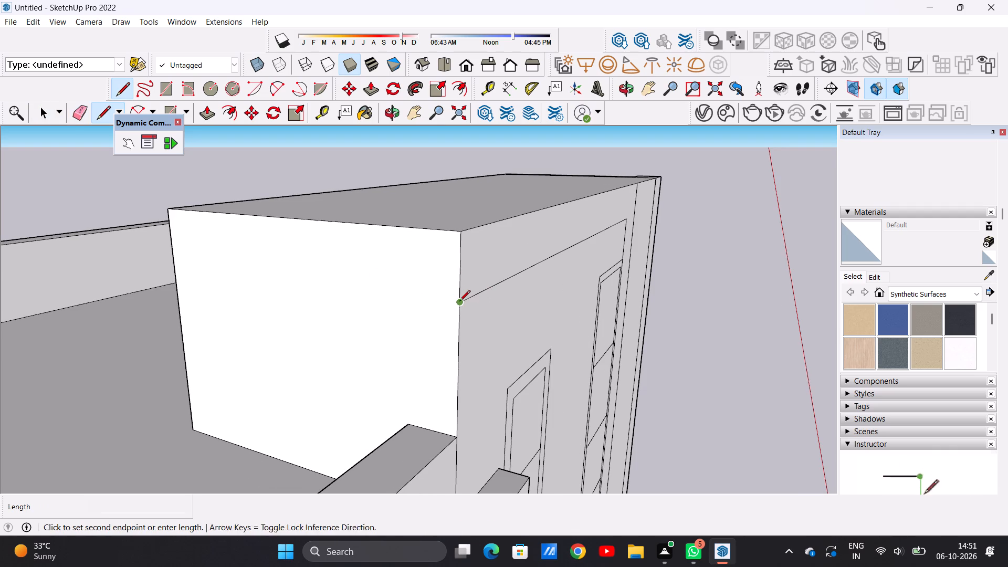
pyautogui.scroll(-13, 346, 260)
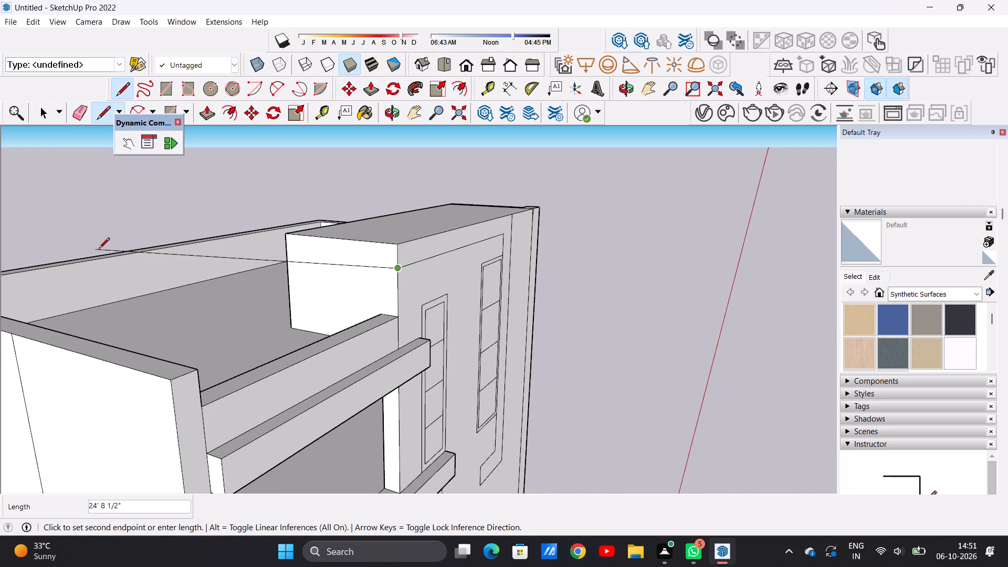
pyautogui.scroll(10, 280, 251)
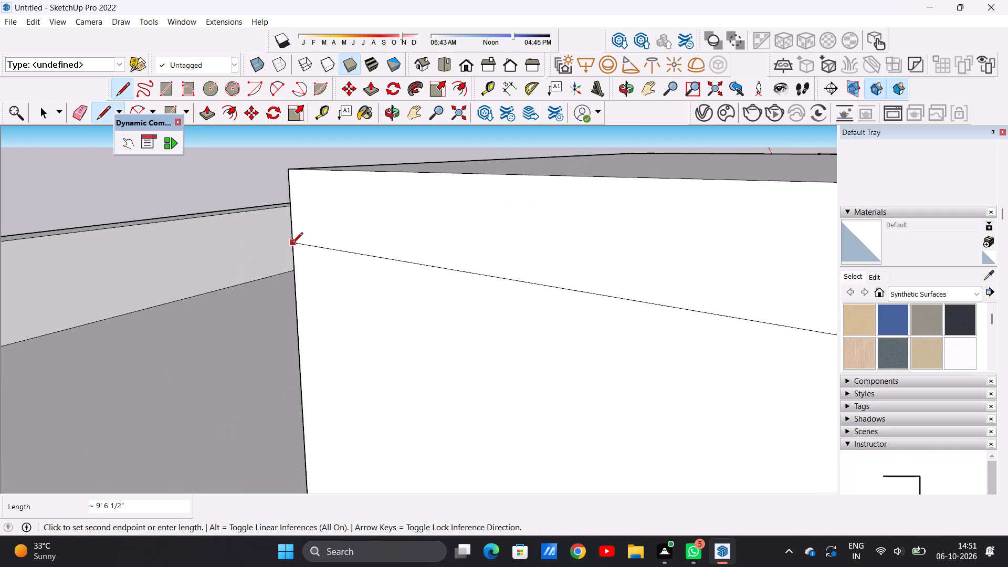
pyautogui.click(296, 273)
pyautogui.scroll(-5, 289, 317)
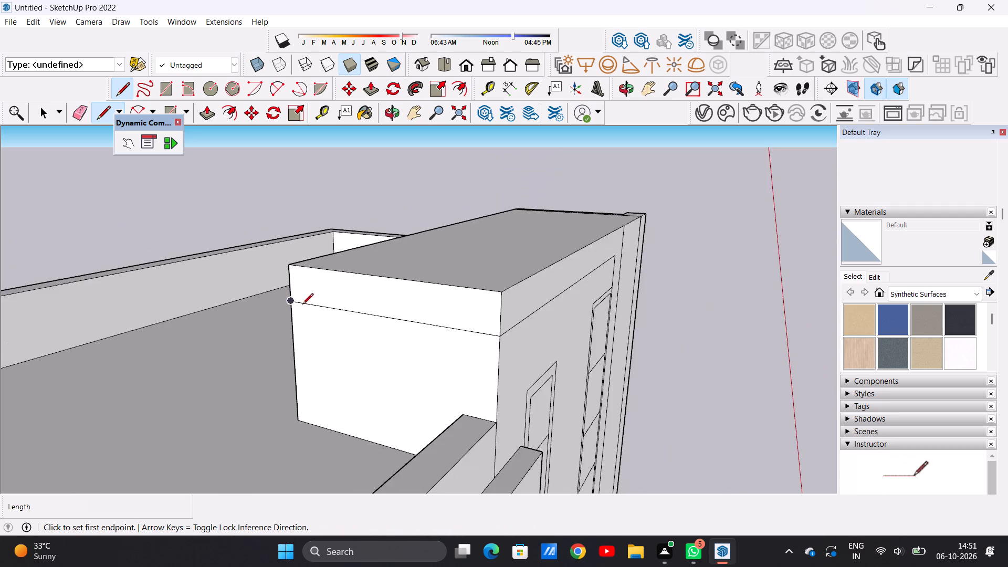
pyautogui.scroll(-4, 302, 305)
pyautogui.press('space')
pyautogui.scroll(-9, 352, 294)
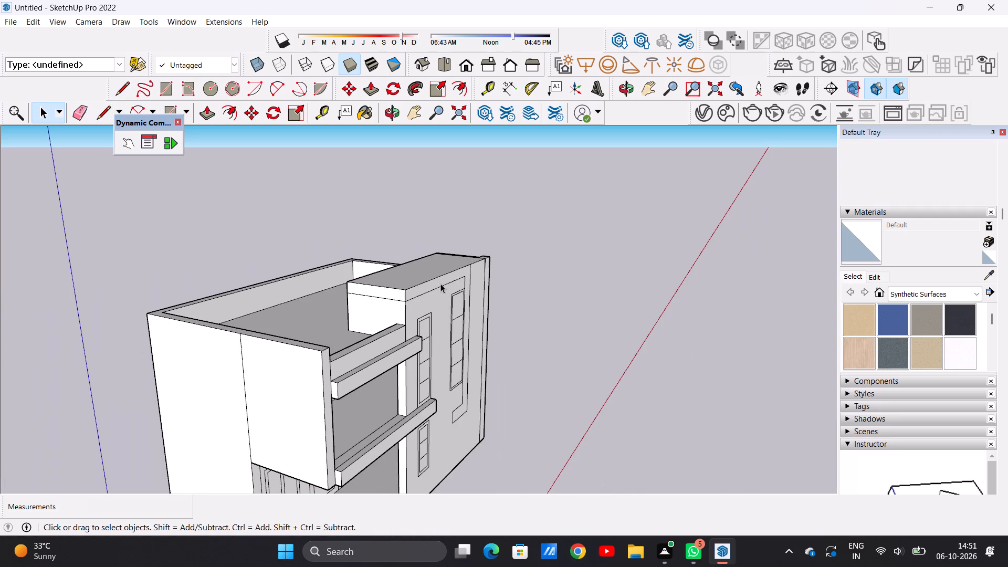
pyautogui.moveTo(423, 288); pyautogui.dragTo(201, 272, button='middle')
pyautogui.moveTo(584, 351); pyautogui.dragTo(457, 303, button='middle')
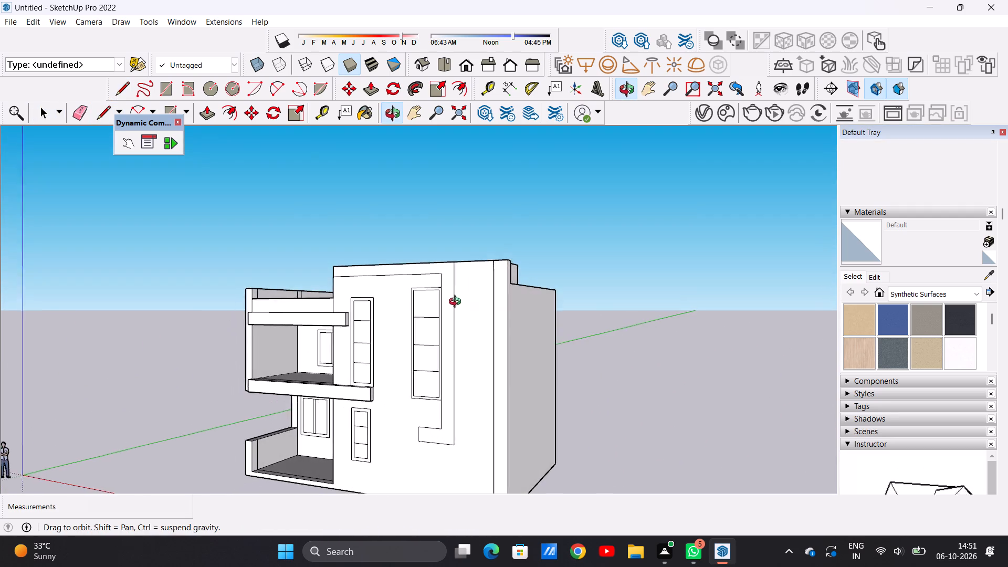
# Draw a line about 7 9/16" long across the roof block's top strip, from the corner pier's inner corner to the strip's edge line.
pyautogui.moveTo(457, 303); pyautogui.dragTo(477, 394, button='middle')
pyautogui.scroll(6, 524, 302)
pyautogui.moveTo(519, 331); pyautogui.dragTo(482, 335, button='middle')
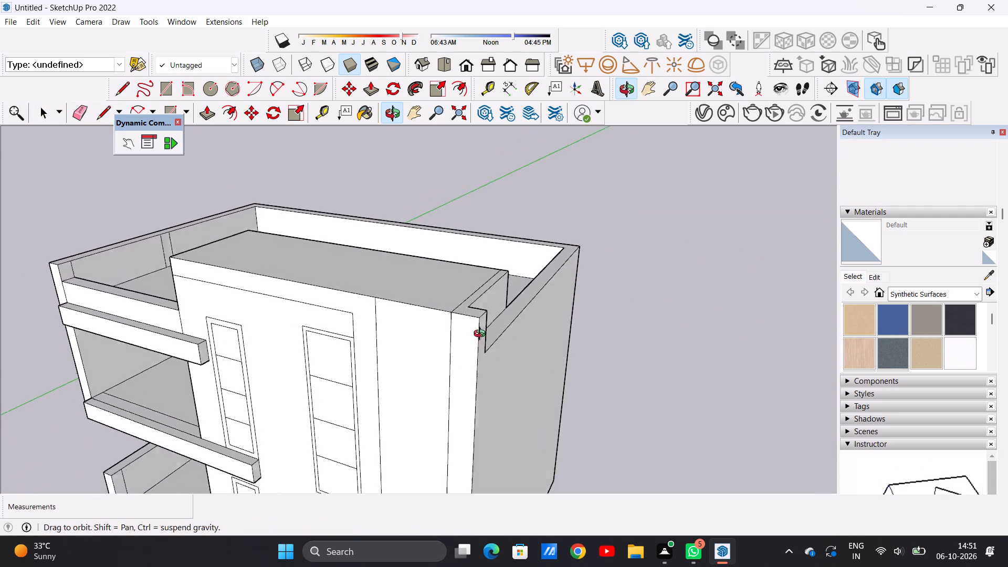
pyautogui.moveTo(482, 335); pyautogui.dragTo(456, 355, button='middle')
pyautogui.scroll(11, 449, 327)
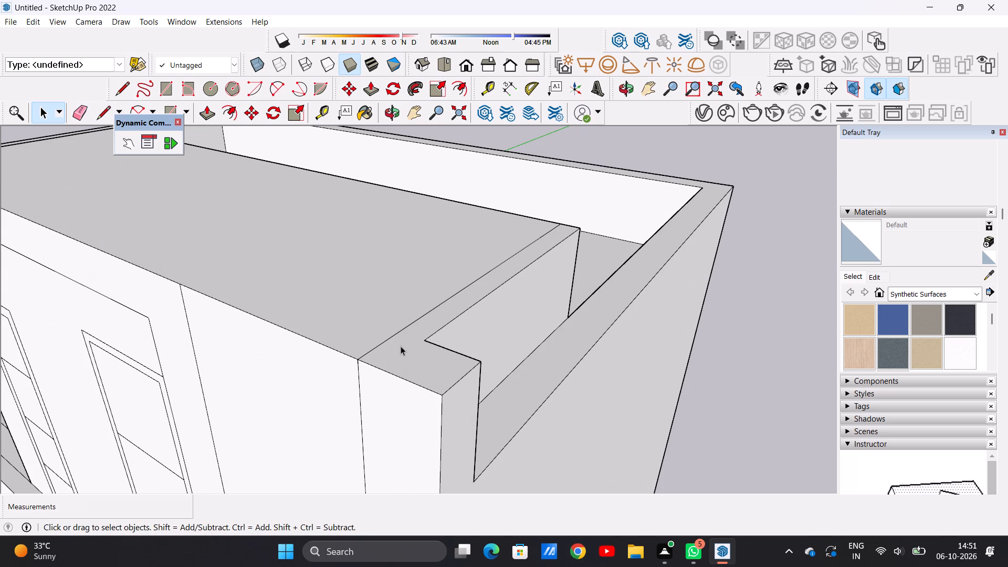
pyautogui.press('l')
pyautogui.scroll(5, 422, 340)
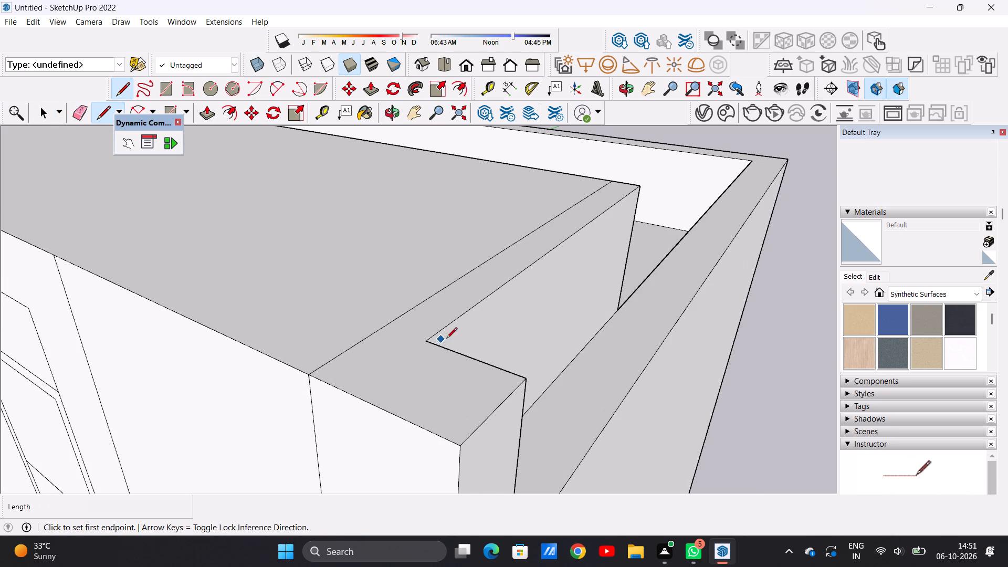
pyautogui.click(431, 342)
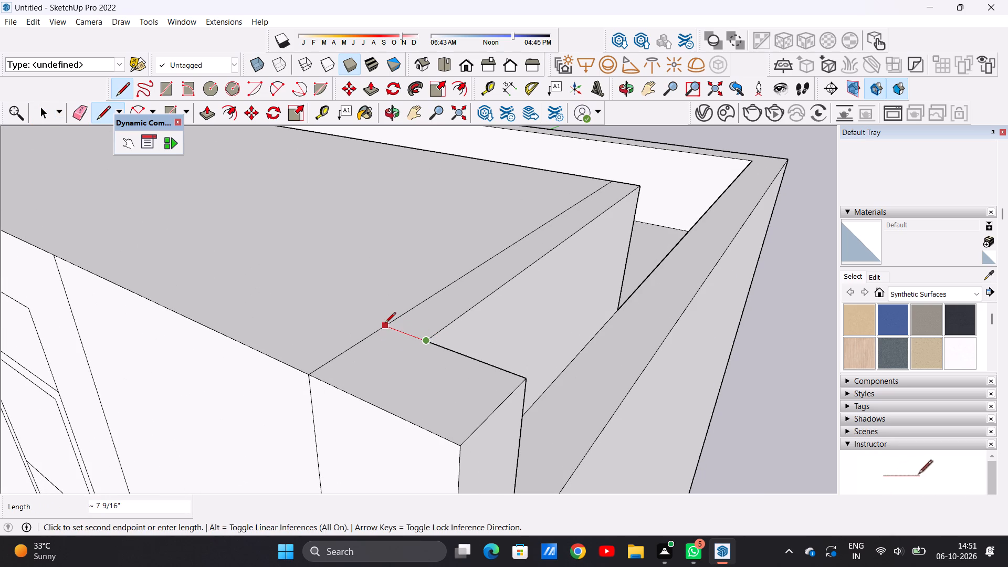
pyautogui.click(385, 324)
pyautogui.press('space')
# Push/Pull the narrow full-height strip at the front facade's outer end forward about 1' 10 1/8" to form a corner pier.
pyautogui.scroll(-3, 430, 369)
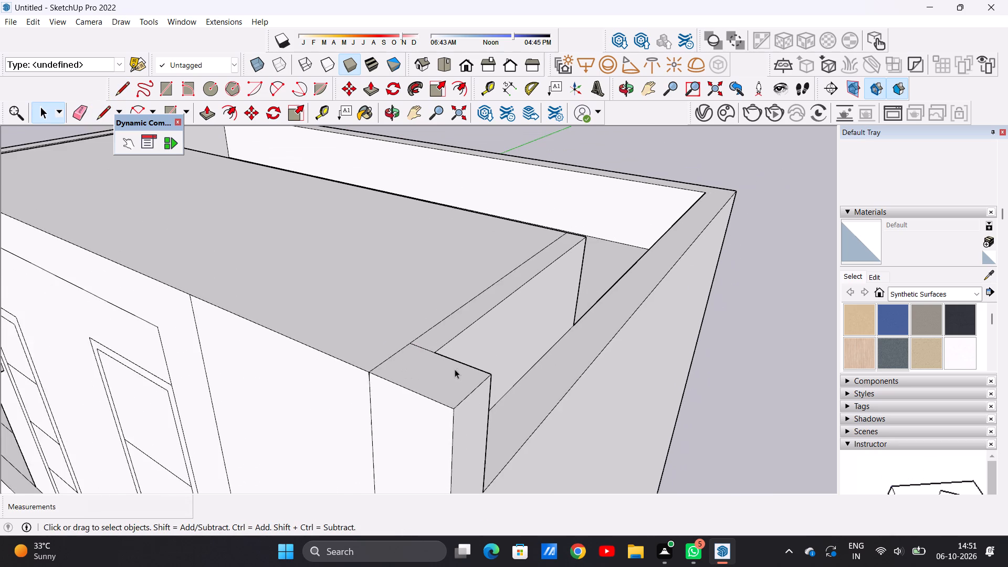
pyautogui.scroll(-9, 455, 369)
pyautogui.moveTo(506, 429); pyautogui.dragTo(487, 395, button='middle')
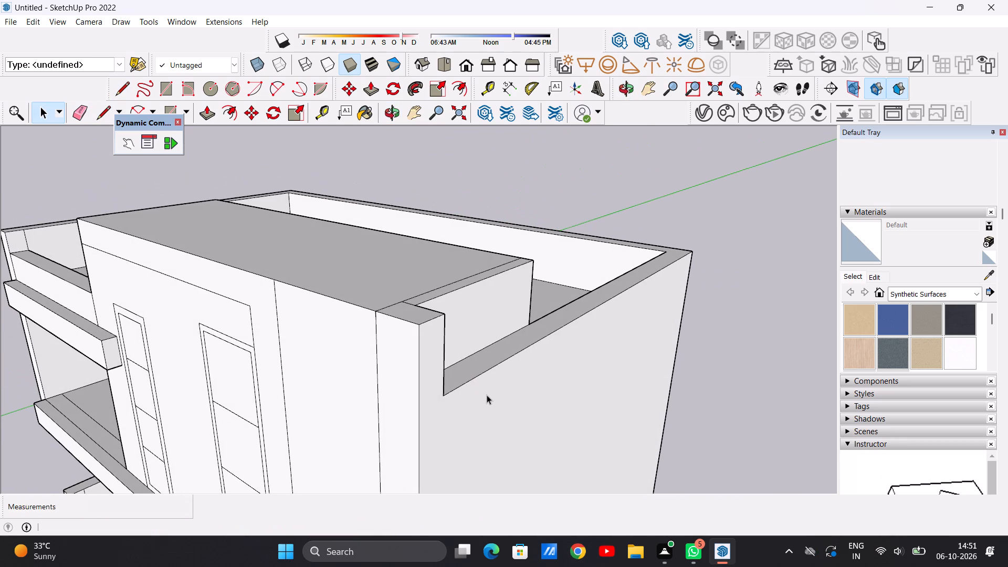
pyautogui.moveTo(454, 408); pyautogui.dragTo(513, 329, button='middle')
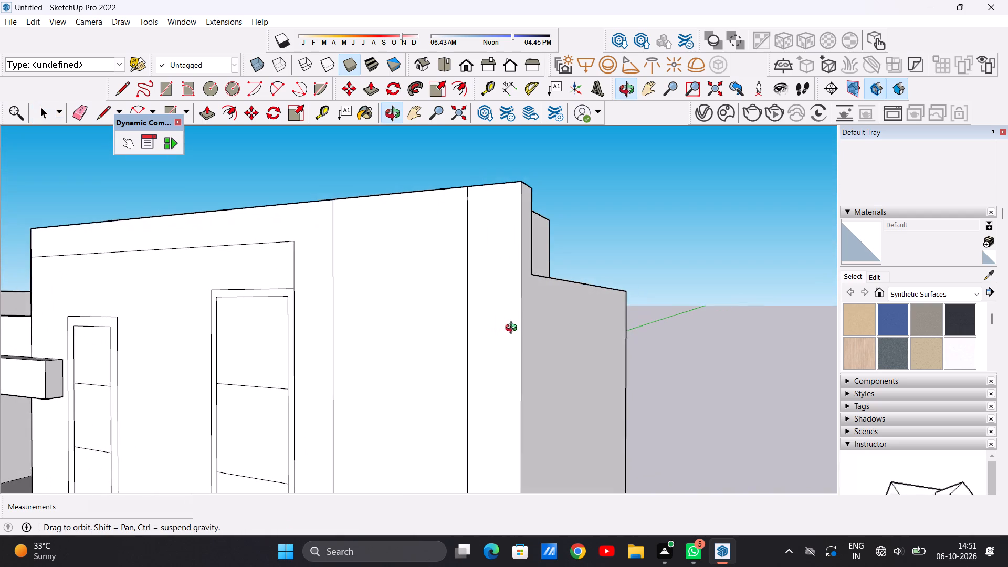
pyautogui.moveTo(513, 329); pyautogui.dragTo(518, 342, button='middle')
pyautogui.scroll(-10, 535, 330)
pyautogui.moveTo(490, 319); pyautogui.dragTo(584, 313, button='middle')
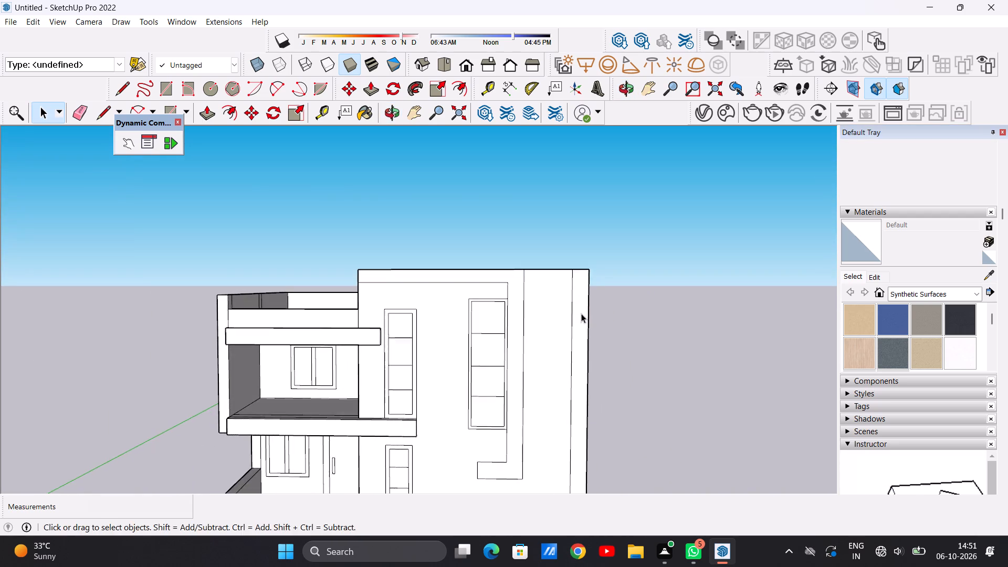
pyautogui.scroll(-5, 581, 313)
pyautogui.moveTo(566, 344); pyautogui.dragTo(593, 343, button='middle')
pyautogui.scroll(7, 589, 316)
pyautogui.press('p')
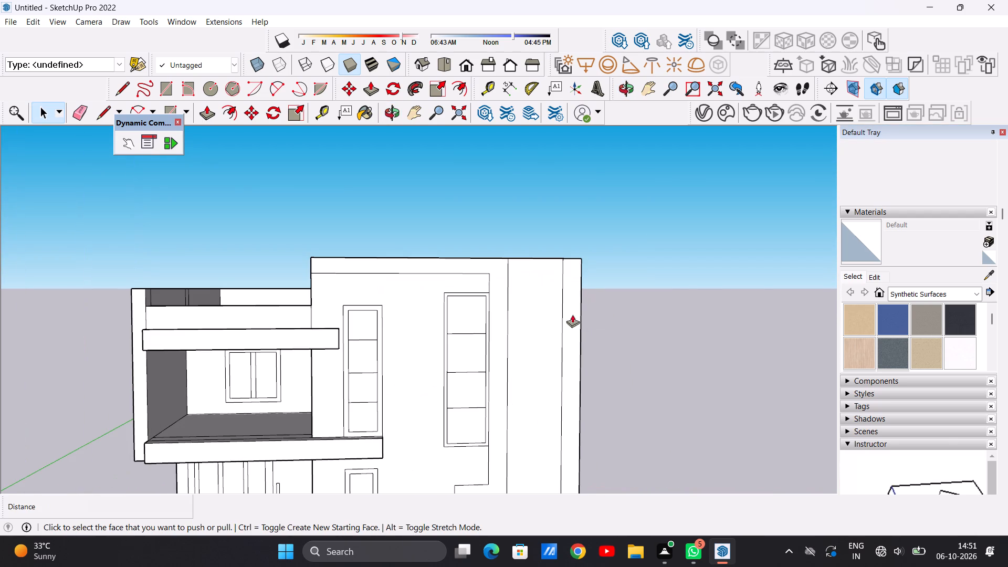
pyautogui.scroll(5, 568, 304)
pyautogui.moveTo(572, 306); pyautogui.dragTo(644, 323, button='middle')
pyautogui.click(589, 288)
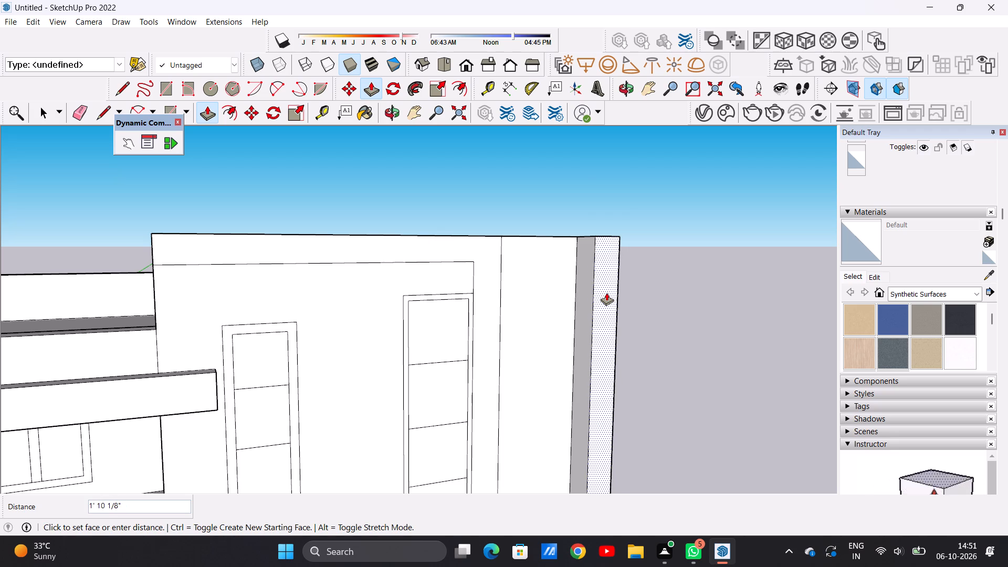
pyautogui.click(606, 292)
pyautogui.press('space')
# Push/Pull the corner pier's top face up 3' above the roof block.
pyautogui.scroll(-5, 590, 280)
pyautogui.moveTo(622, 246); pyautogui.dragTo(610, 249, button='middle')
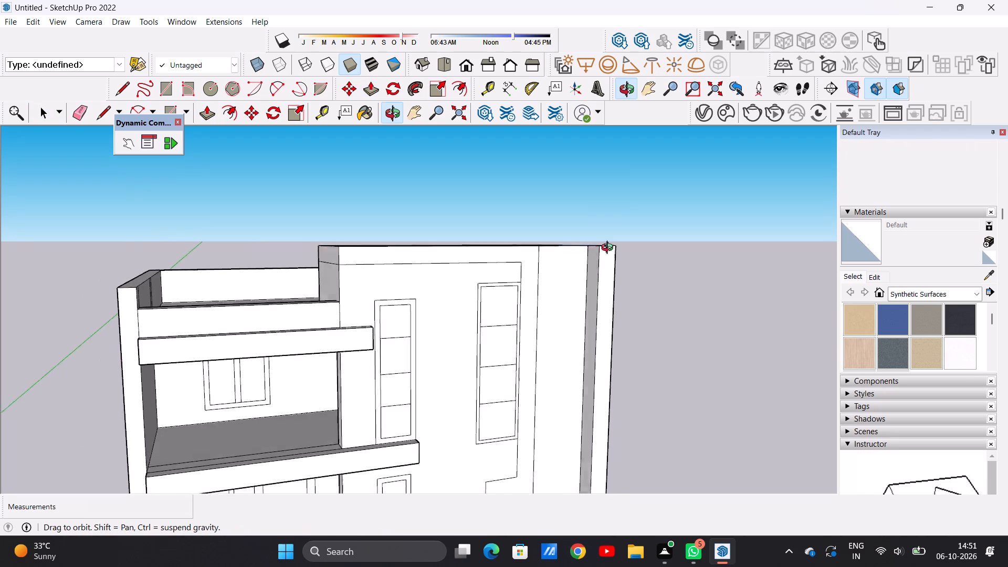
pyautogui.moveTo(610, 249); pyautogui.dragTo(308, 349, button='middle')
pyautogui.scroll(7, 492, 342)
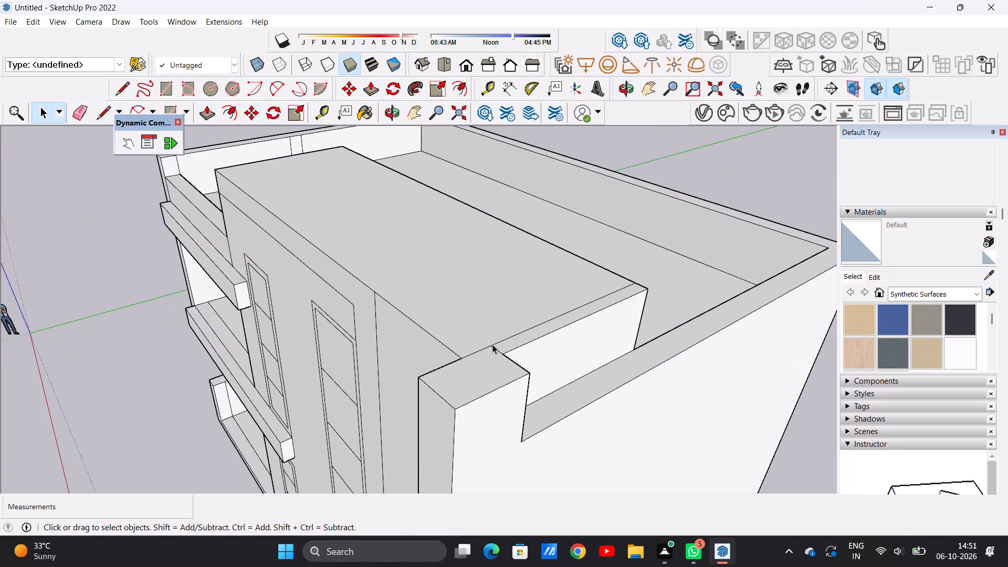
pyautogui.press('p')
pyautogui.click(481, 373)
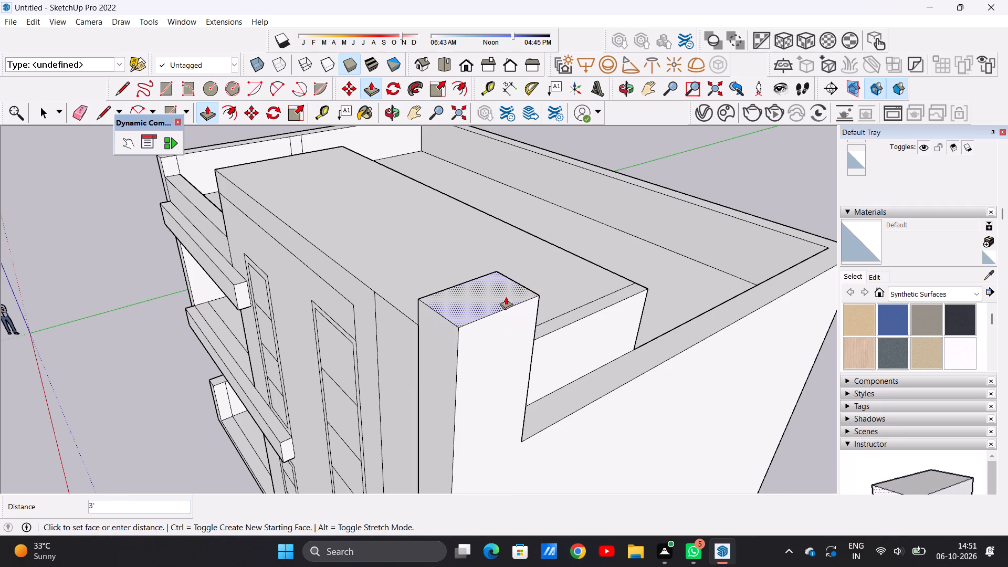
pyautogui.click(506, 297)
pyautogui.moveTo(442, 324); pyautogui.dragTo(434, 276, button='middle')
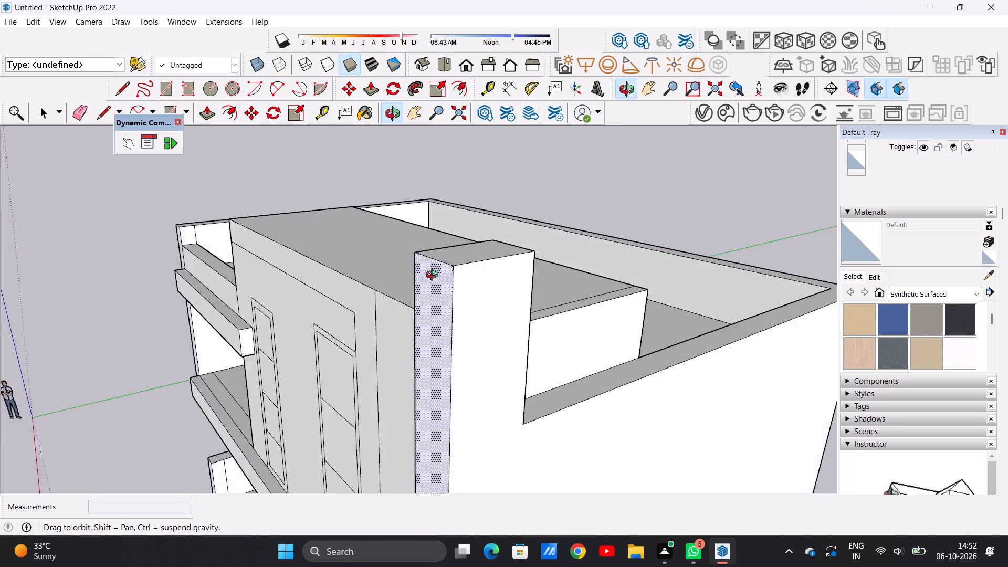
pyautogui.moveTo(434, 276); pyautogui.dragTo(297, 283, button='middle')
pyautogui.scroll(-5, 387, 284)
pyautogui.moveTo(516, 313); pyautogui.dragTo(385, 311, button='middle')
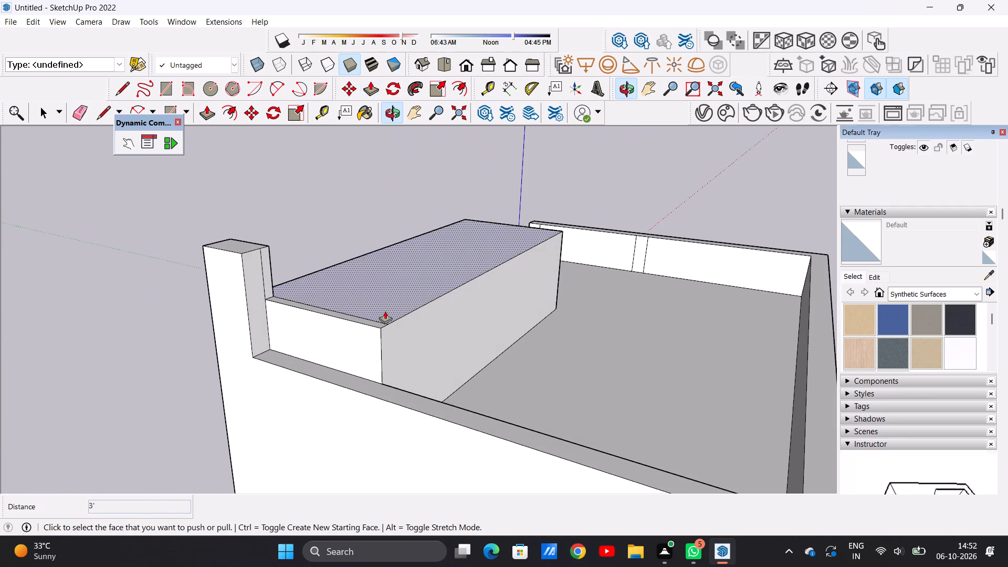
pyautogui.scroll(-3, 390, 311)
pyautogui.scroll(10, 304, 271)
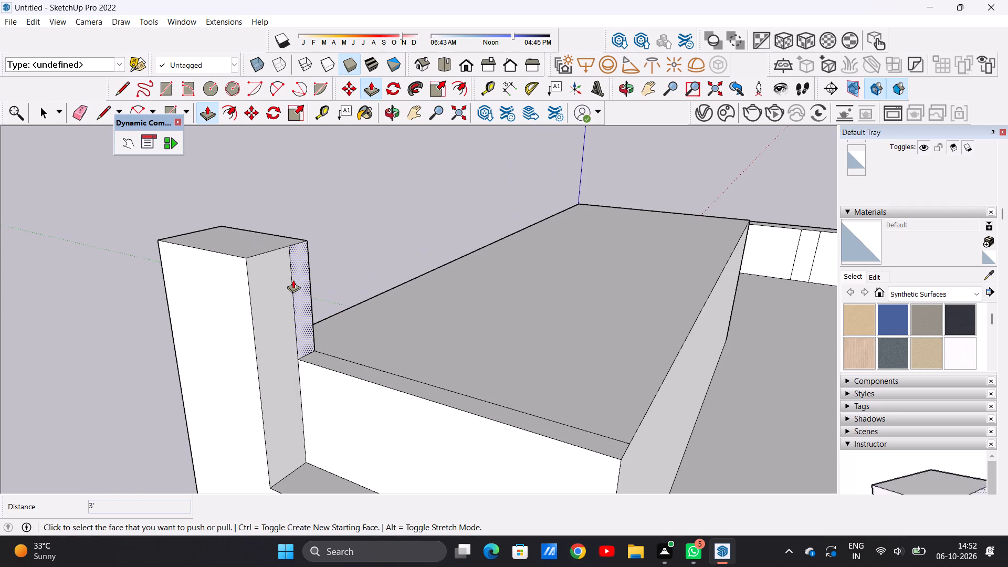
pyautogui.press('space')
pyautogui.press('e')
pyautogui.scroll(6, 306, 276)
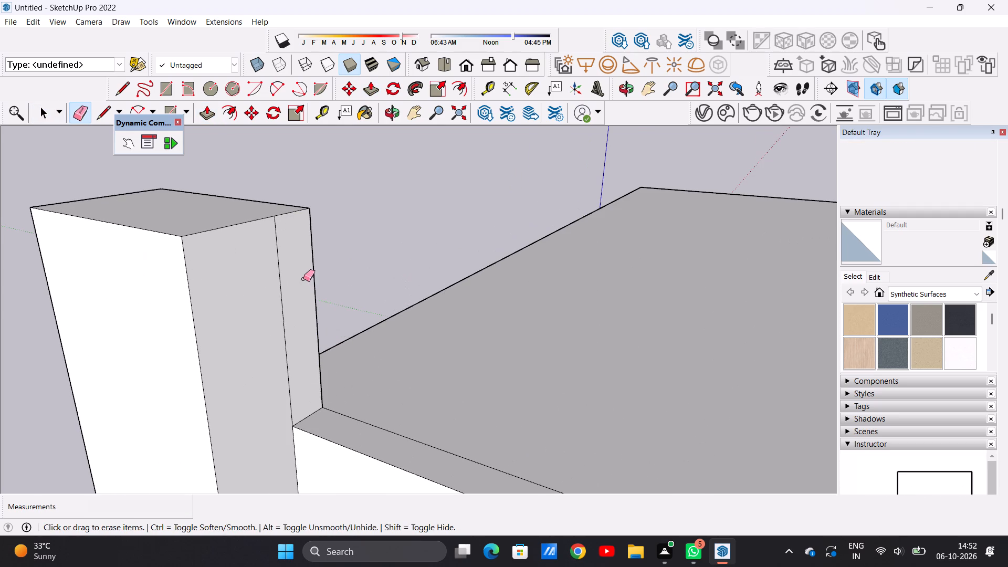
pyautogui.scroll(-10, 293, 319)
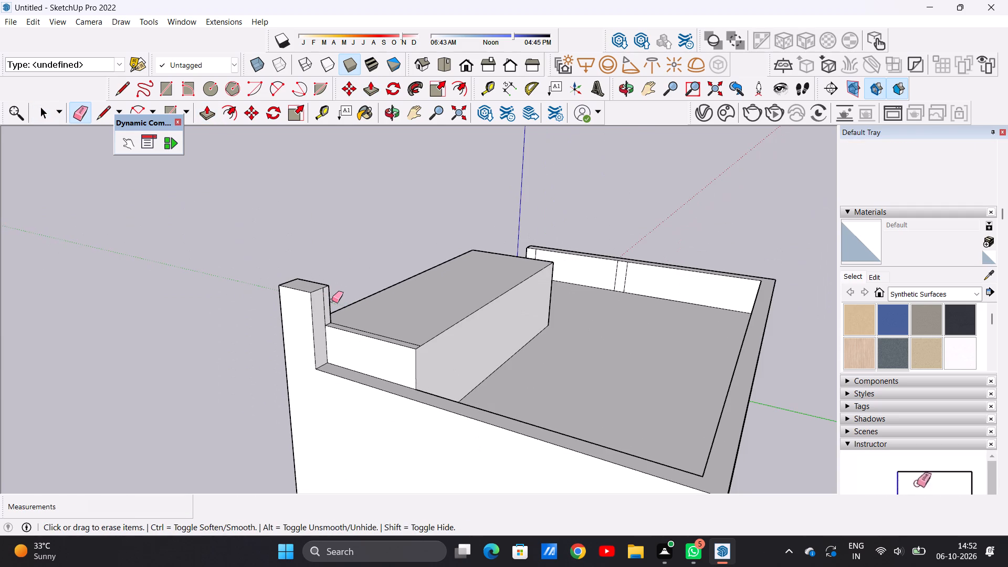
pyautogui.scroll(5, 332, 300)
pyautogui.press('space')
# Draw a horizontal line about 1' 4 1/16" long across the pier's rear face, a little below its top edge.
pyautogui.write('L')
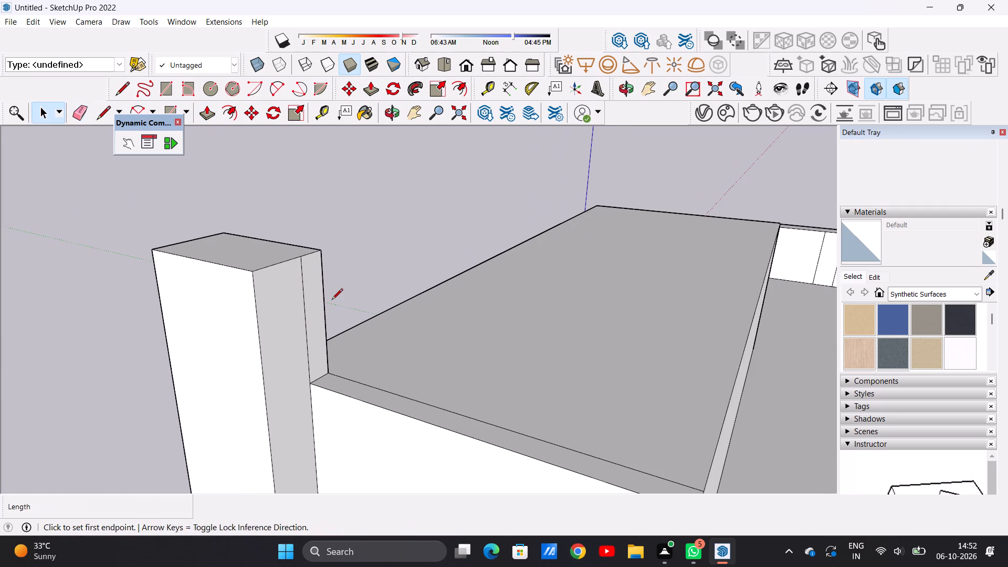
pyautogui.scroll(5, 300, 301)
pyautogui.scroll(-12, 348, 280)
pyautogui.scroll(10, 342, 278)
pyautogui.moveTo(424, 270); pyautogui.dragTo(400, 279, button='middle')
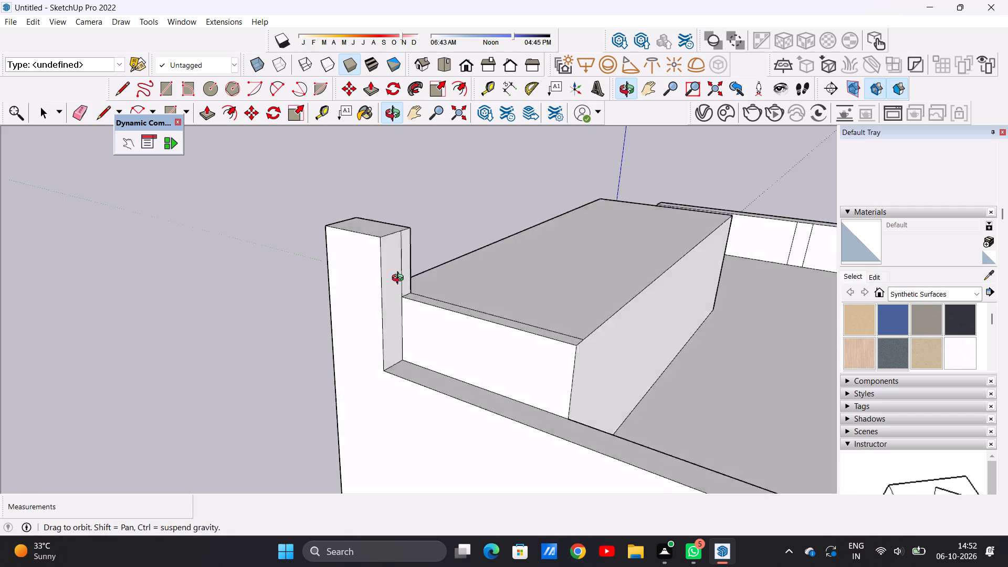
pyautogui.moveTo(400, 279); pyautogui.dragTo(322, 292, button='middle')
pyautogui.scroll(5, 312, 277)
pyautogui.scroll(-5, 458, 248)
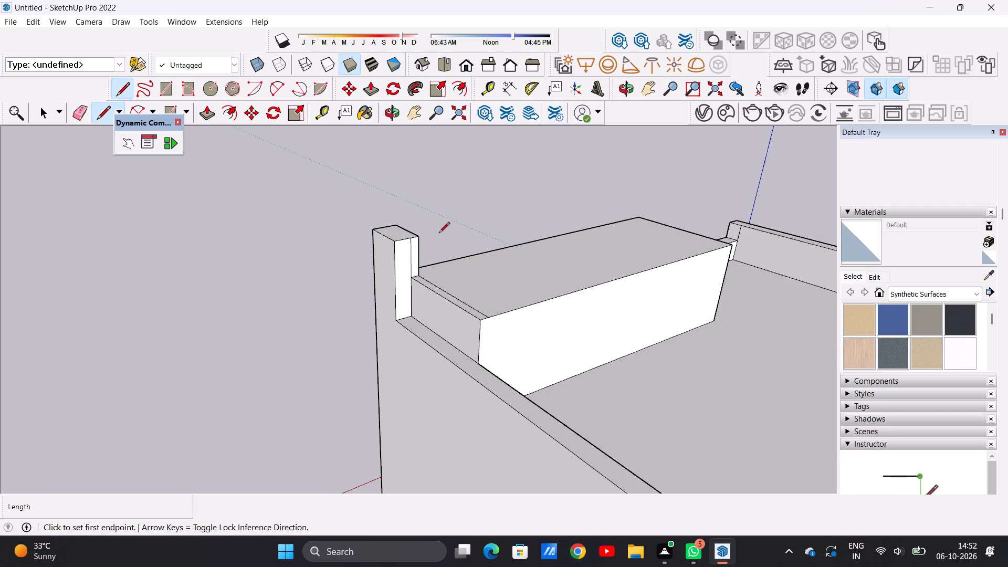
pyautogui.scroll(-1, 405, 252)
pyautogui.scroll(16, 405, 252)
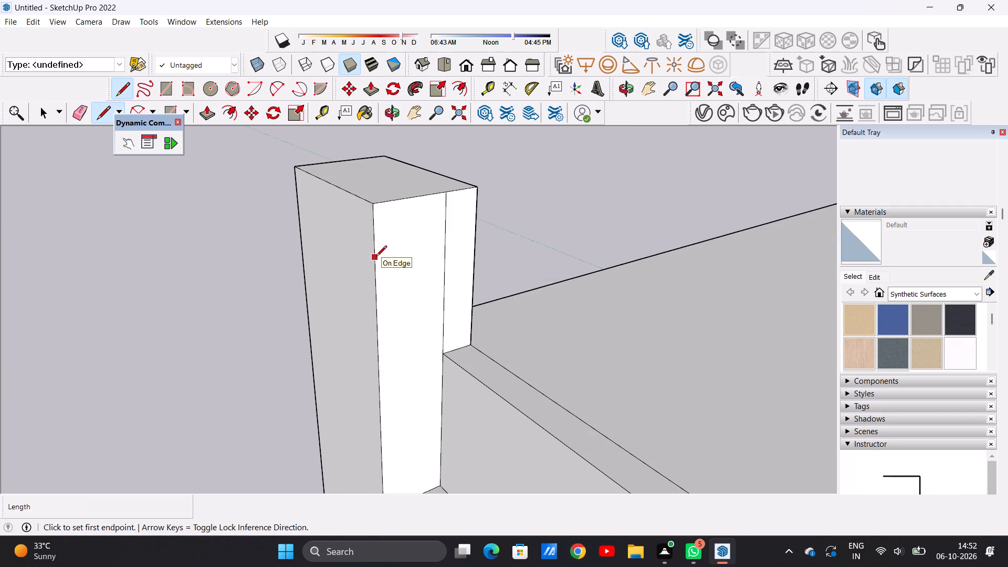
pyautogui.click(376, 257)
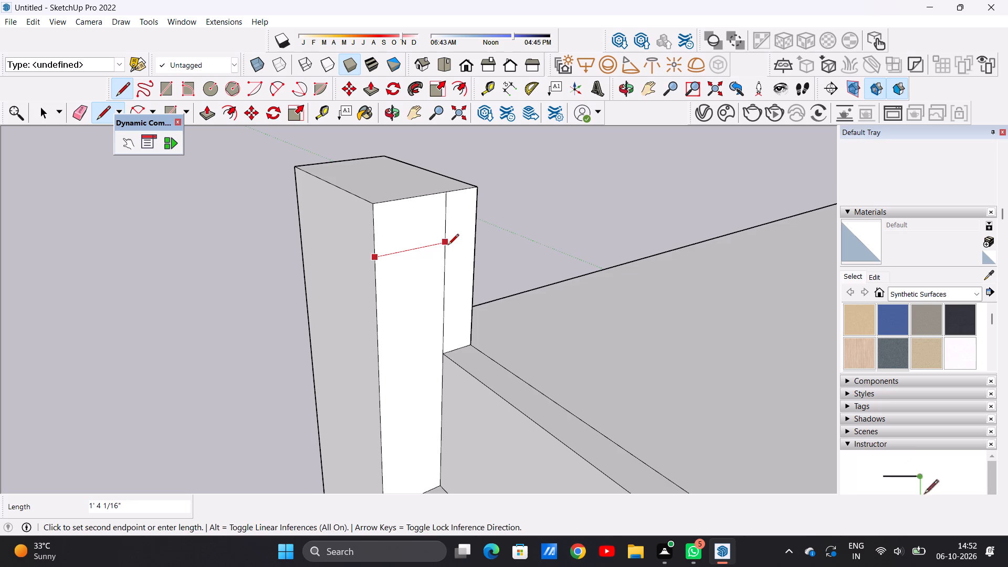
pyautogui.click(448, 246)
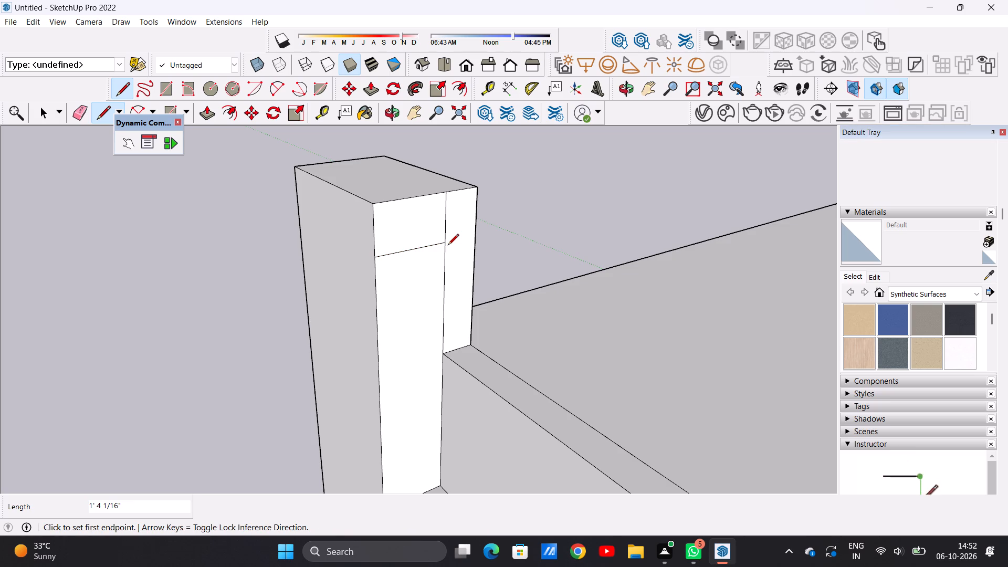
pyautogui.press('space')
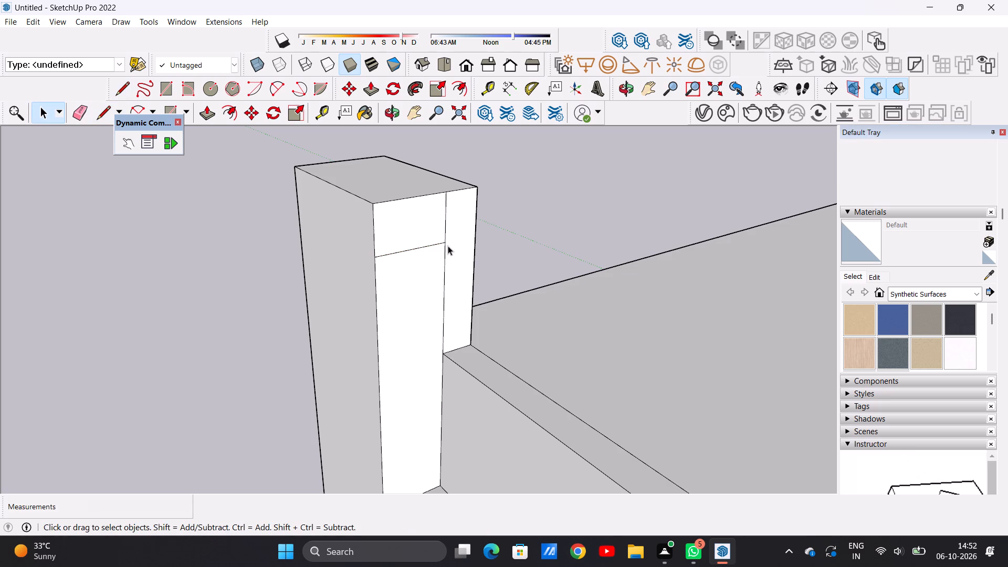
# Push/Pull the small upper face on the pier's rear back about 8' 9 15/16" to form a beam beside the roof block.
pyautogui.press('p')
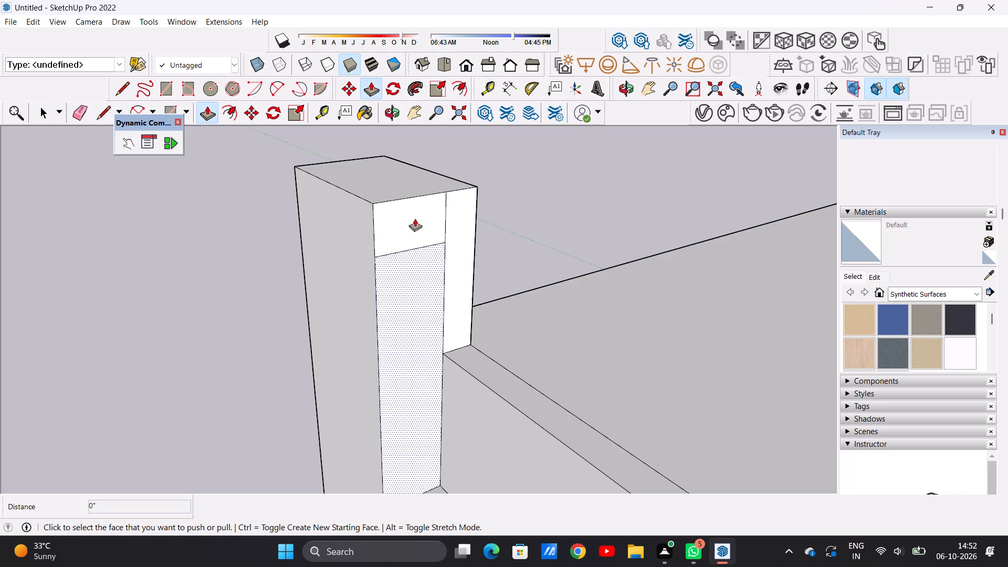
pyautogui.click(409, 217)
pyautogui.scroll(-10, 482, 230)
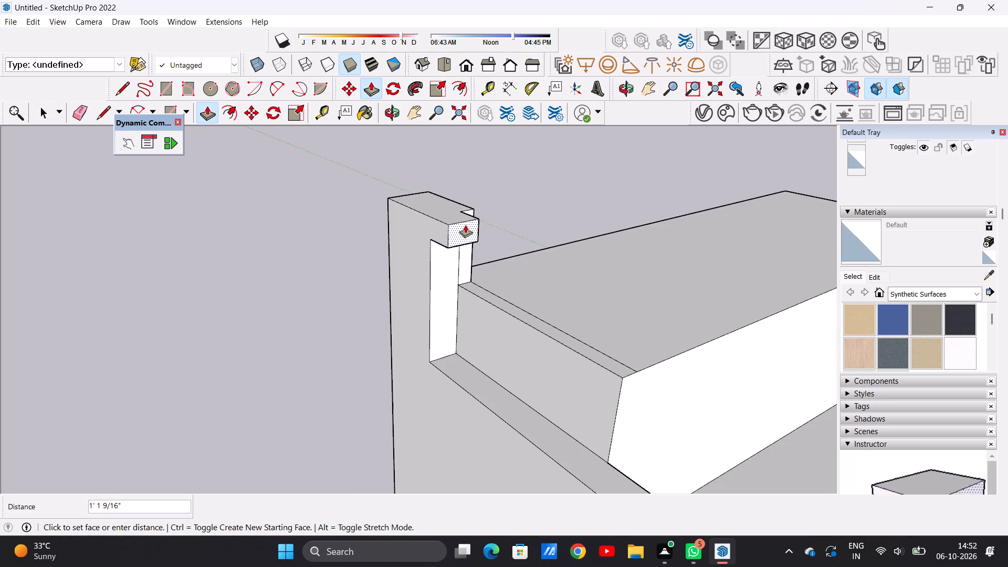
pyautogui.moveTo(494, 250); pyautogui.dragTo(699, 251, button='middle')
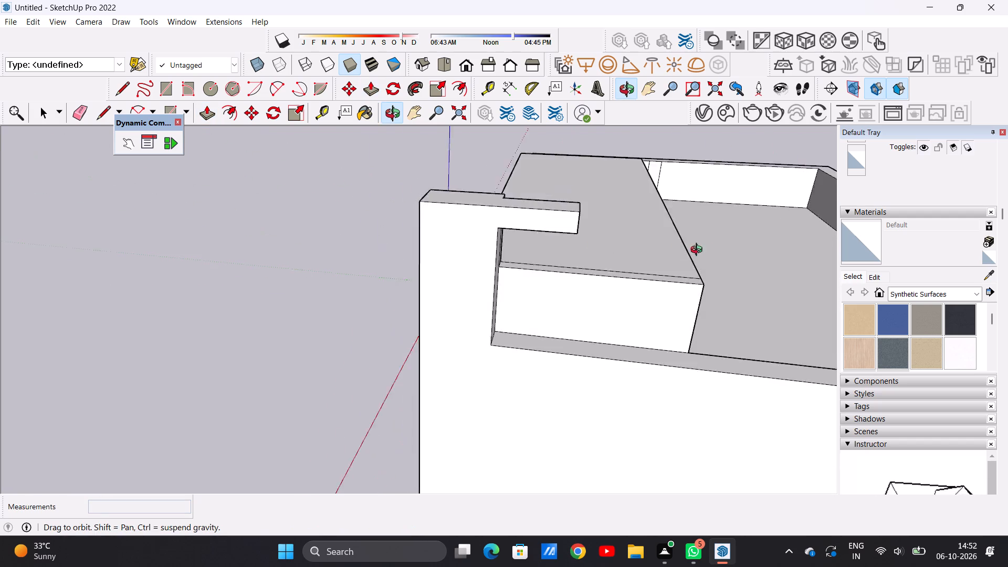
pyautogui.moveTo(699, 251); pyautogui.dragTo(745, 241, button='middle')
pyautogui.moveTo(567, 246); pyautogui.dragTo(695, 228, button='middle')
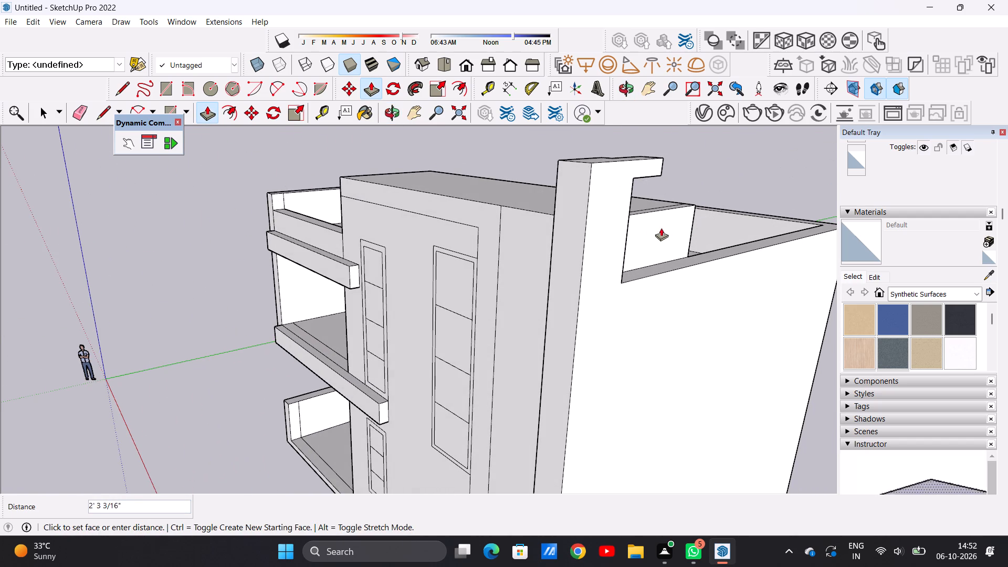
pyautogui.moveTo(640, 233); pyautogui.dragTo(587, 241, button='middle')
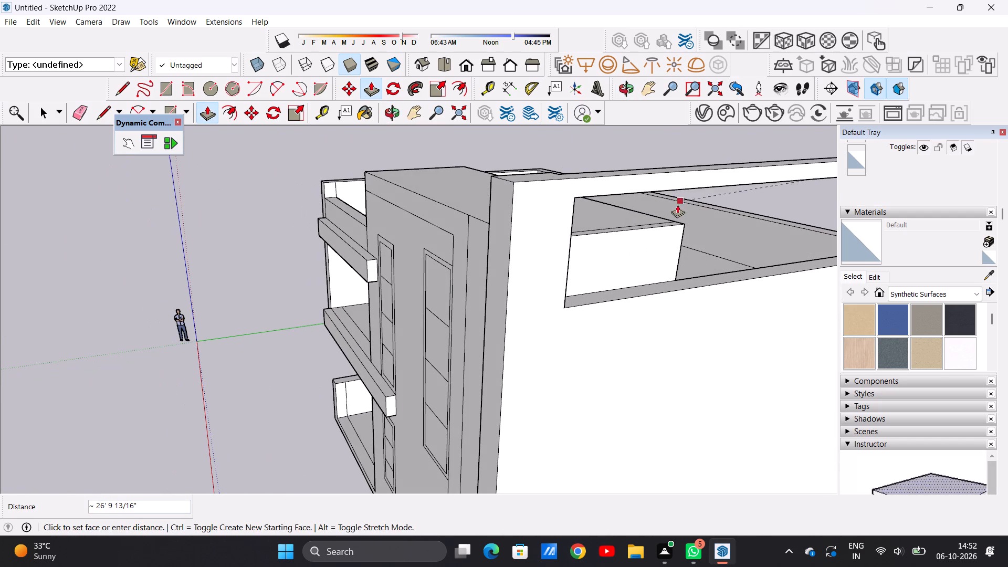
pyautogui.scroll(-6, 561, 231)
pyautogui.moveTo(629, 229); pyautogui.dragTo(535, 229, button='middle')
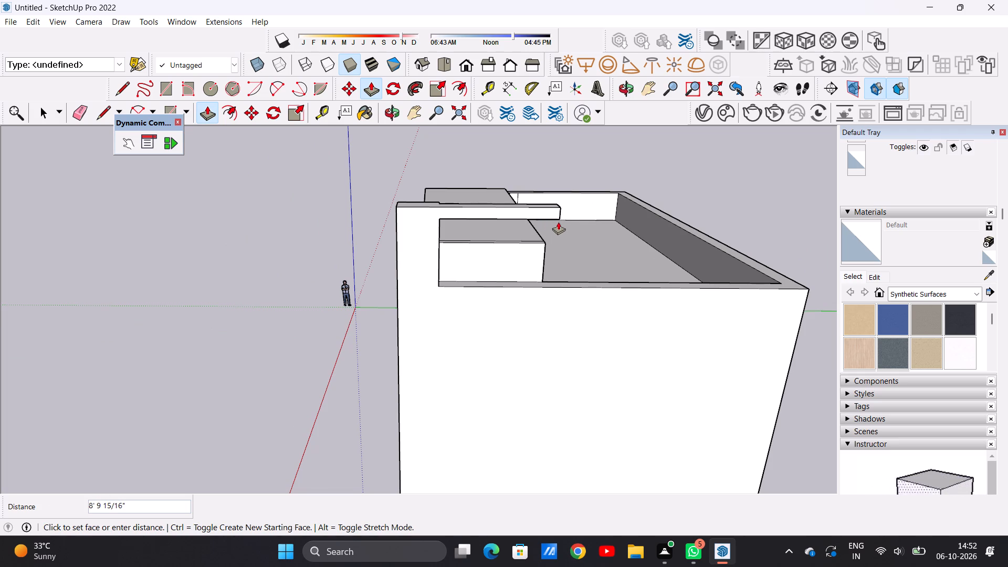
pyautogui.click(558, 222)
# Examine the overhanging beam, the pier and the roof block from the rear and side.
pyautogui.moveTo(530, 244); pyautogui.dragTo(522, 243, button='middle')
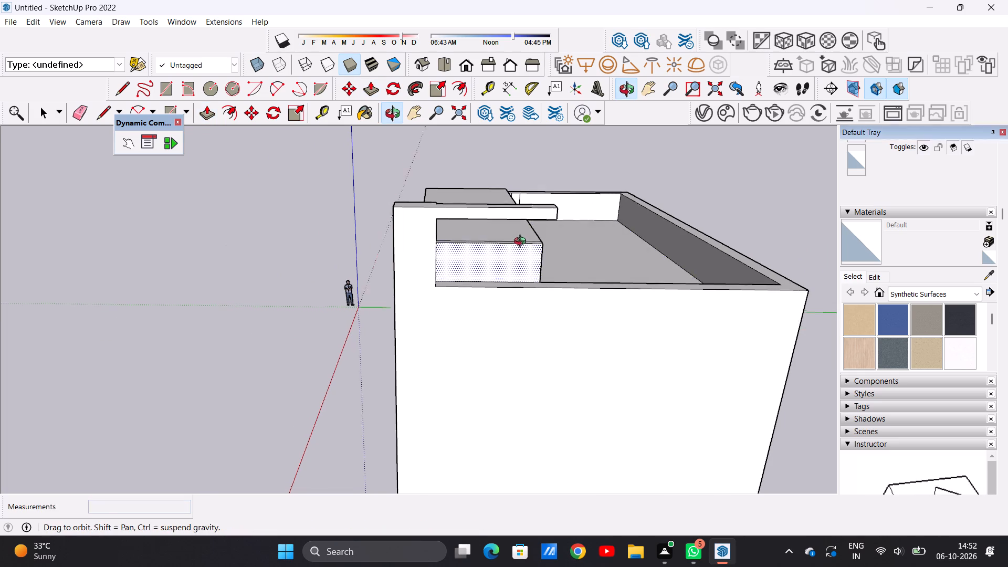
pyautogui.moveTo(522, 243); pyautogui.dragTo(508, 202, button='middle')
pyautogui.scroll(4, 547, 156)
pyautogui.moveTo(519, 177); pyautogui.dragTo(360, 216, button='middle')
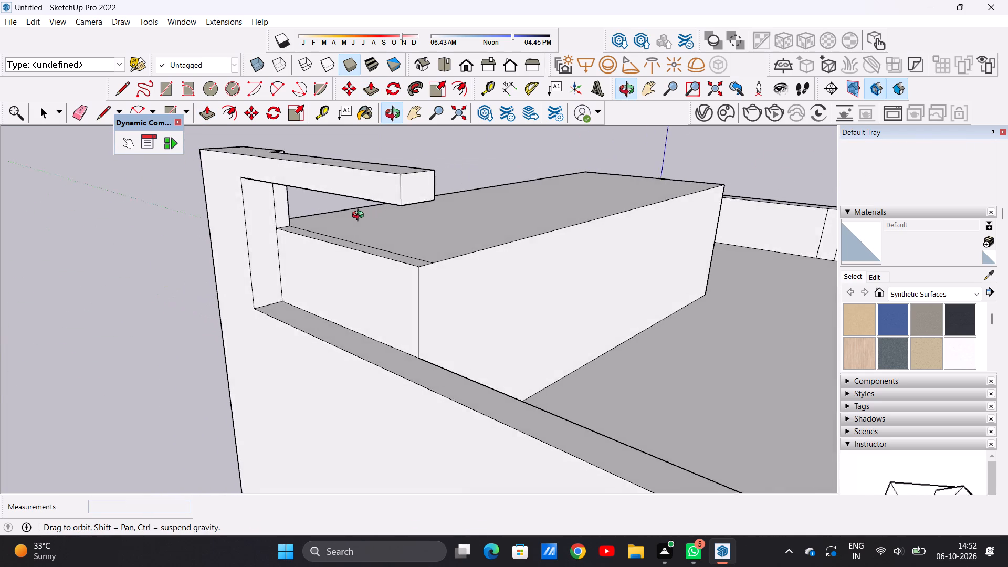
pyautogui.moveTo(360, 216); pyautogui.dragTo(353, 207, button='middle')
pyautogui.press('space')
pyautogui.moveTo(355, 276); pyautogui.dragTo(366, 288, button='middle')
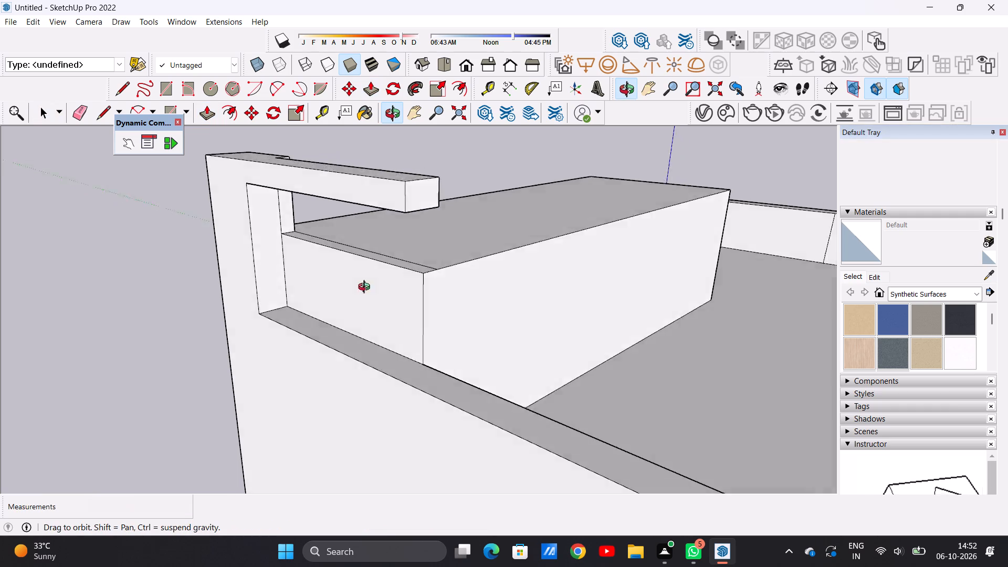
pyautogui.moveTo(366, 288); pyautogui.dragTo(492, 236, button='middle')
pyautogui.scroll(-5, 484, 264)
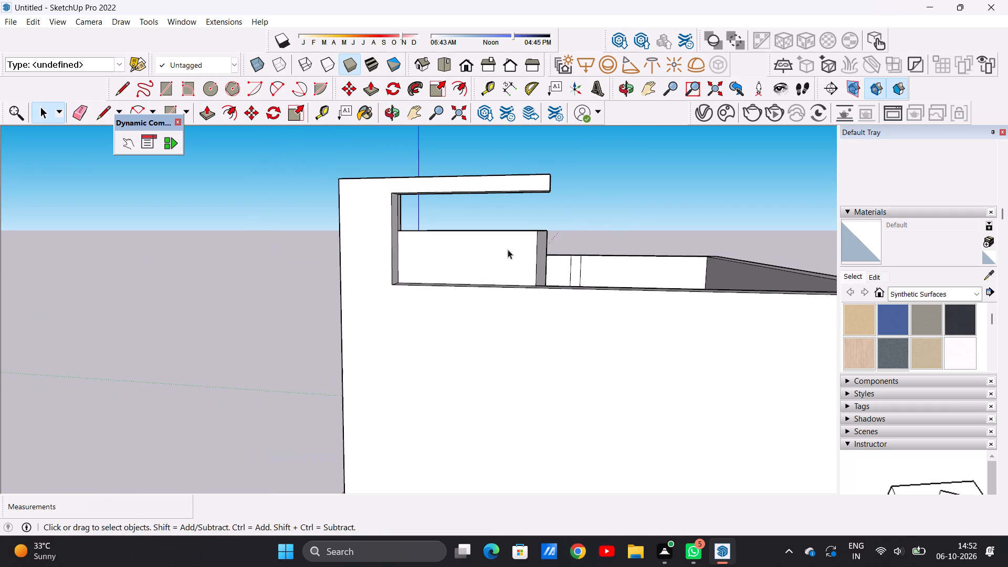
# Draw a line about 1' 4 1/16" long across the beam's underside, near its free end.
pyautogui.moveTo(537, 182); pyautogui.dragTo(549, 80, button='middle')
pyautogui.scroll(-11, 538, 274)
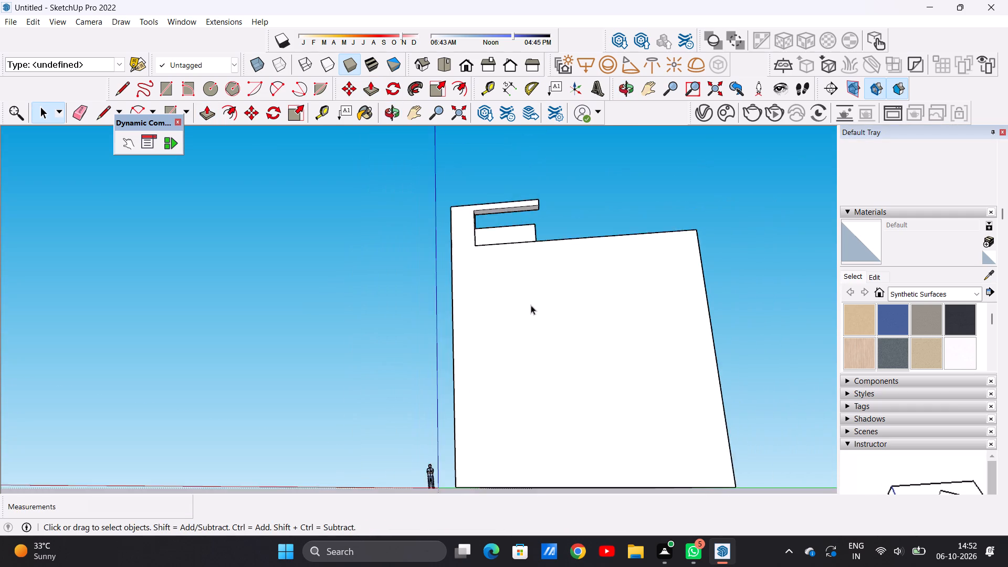
pyautogui.scroll(6, 540, 213)
pyautogui.moveTo(511, 233); pyautogui.dragTo(510, 205, button='middle')
pyautogui.scroll(16, 513, 201)
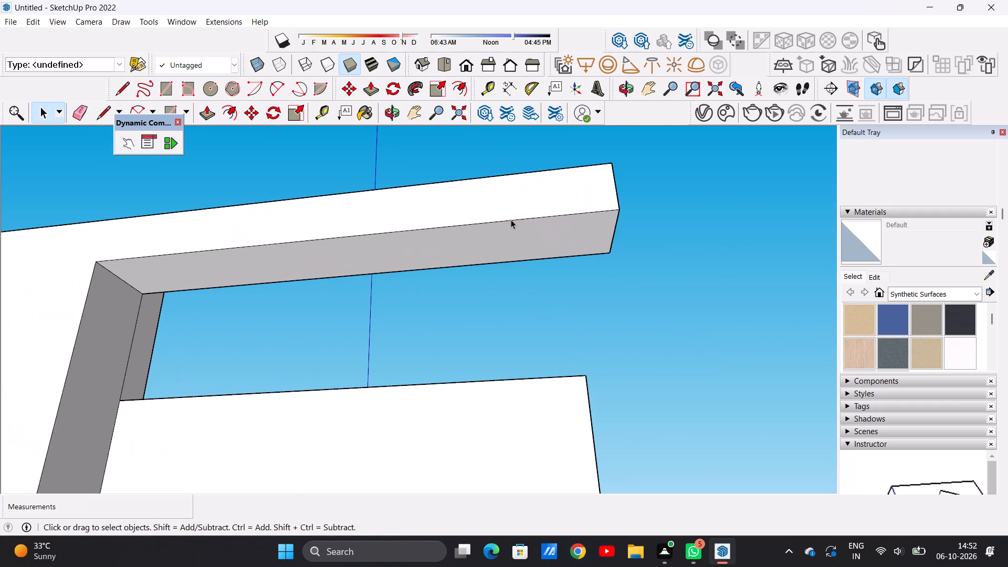
pyautogui.press('l')
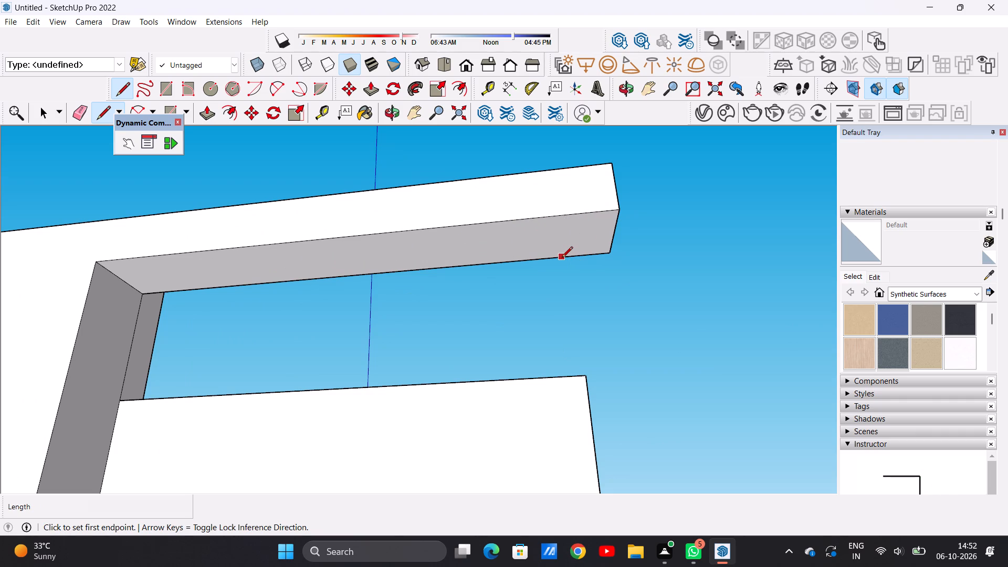
pyautogui.click(562, 258)
pyautogui.click(564, 215)
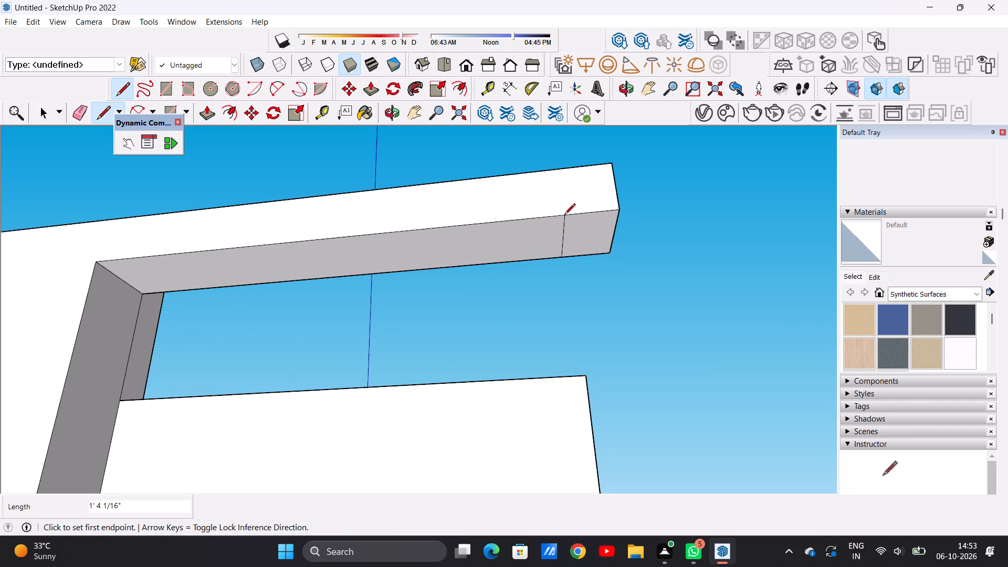
pyautogui.press('space')
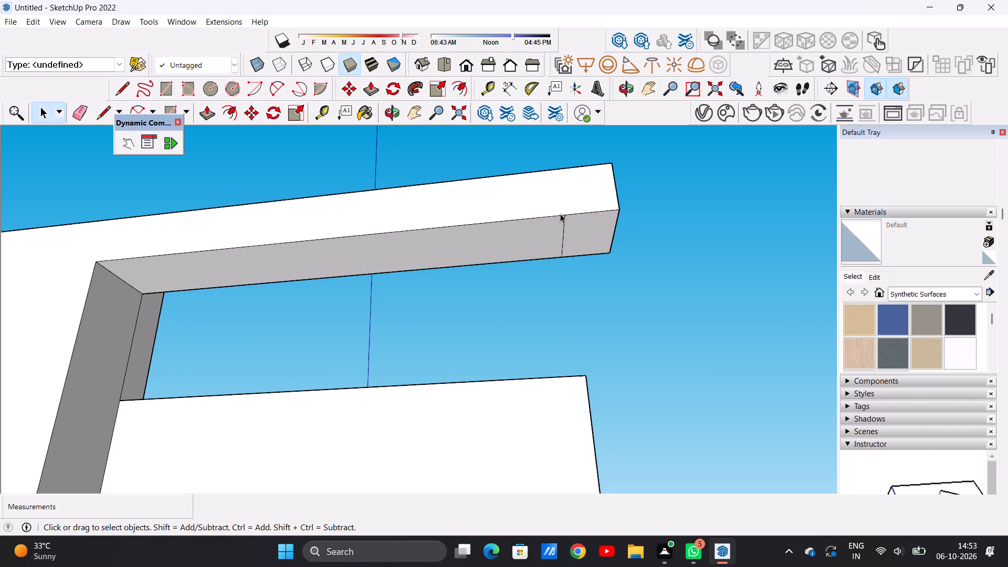
# Push/Pull the small face at the end of the beam's underside down about 5' 3 1/4" to the wall top, forming a second post.
pyautogui.press('p')
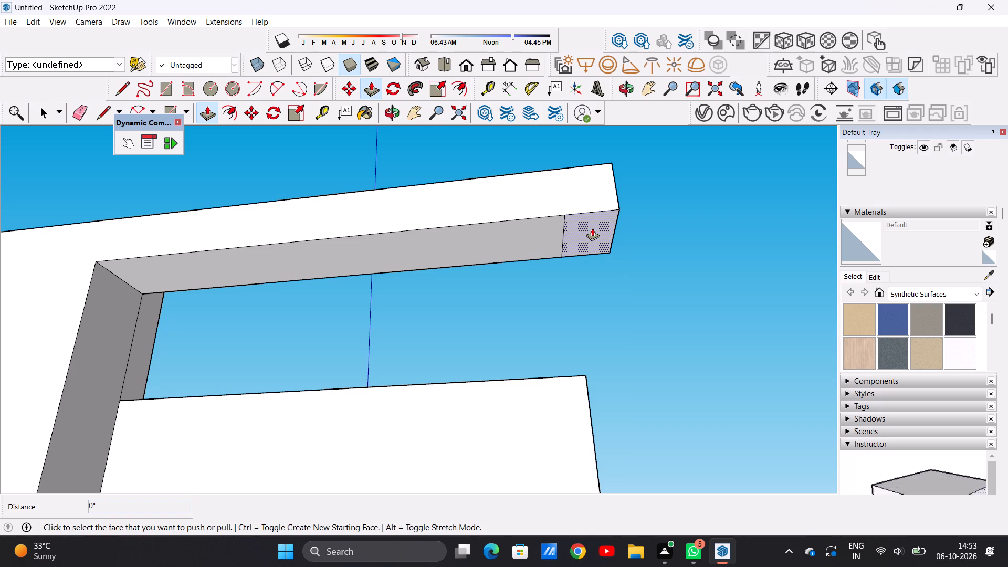
pyautogui.click(592, 228)
pyautogui.scroll(-13, 586, 280)
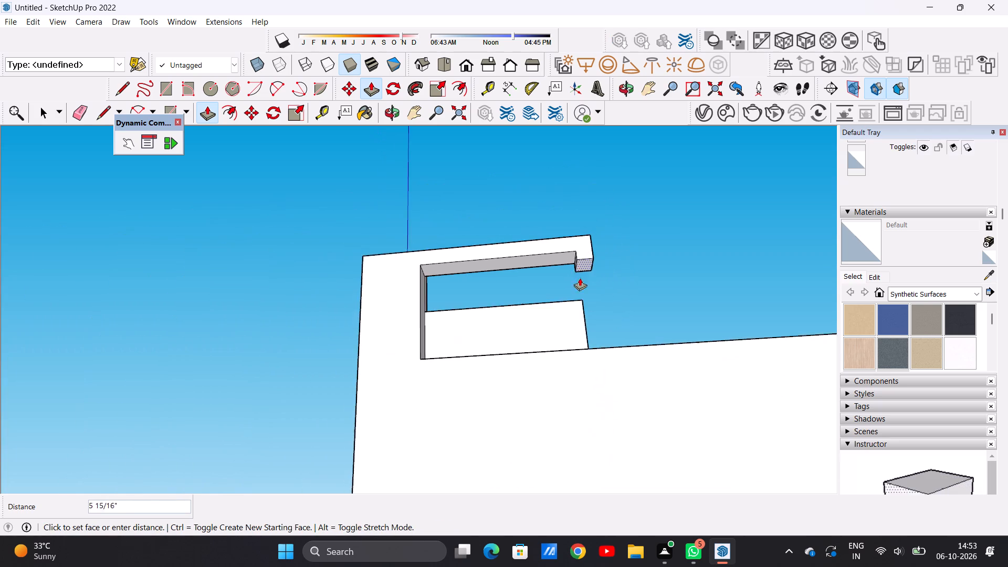
pyautogui.moveTo(591, 311); pyautogui.dragTo(603, 420, button='middle')
pyautogui.scroll(7, 601, 401)
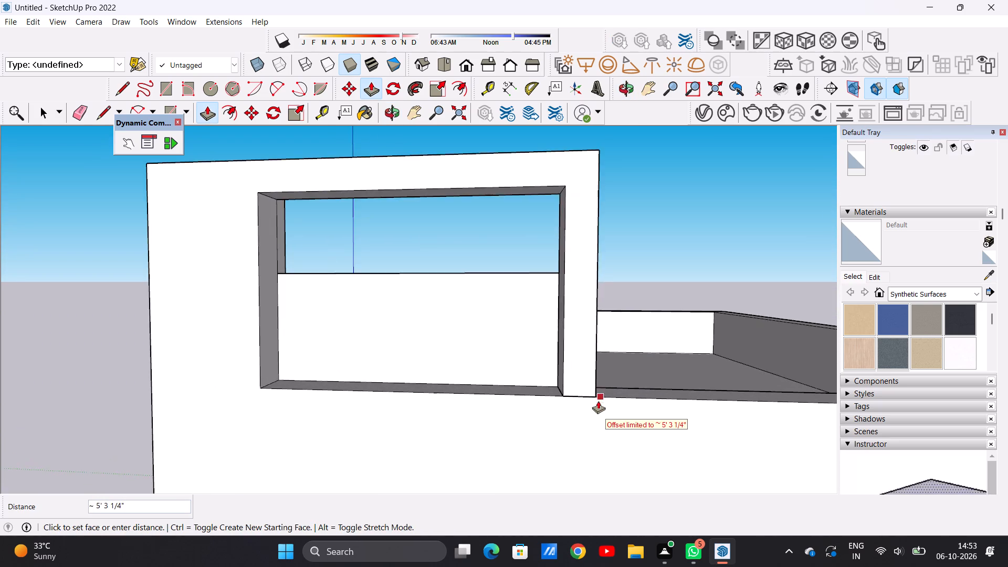
pyautogui.scroll(6, 598, 401)
pyautogui.click(602, 394)
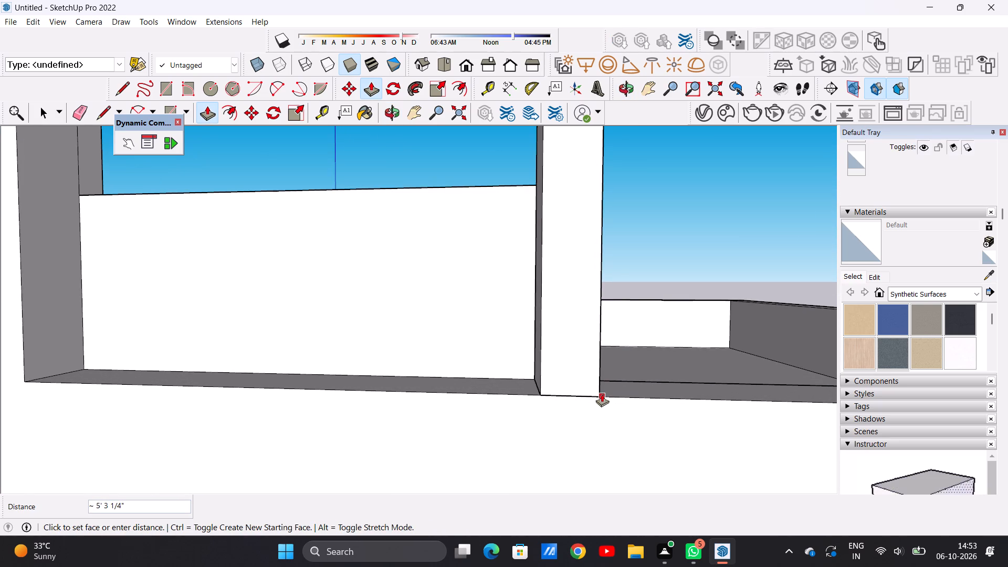
pyautogui.press('space')
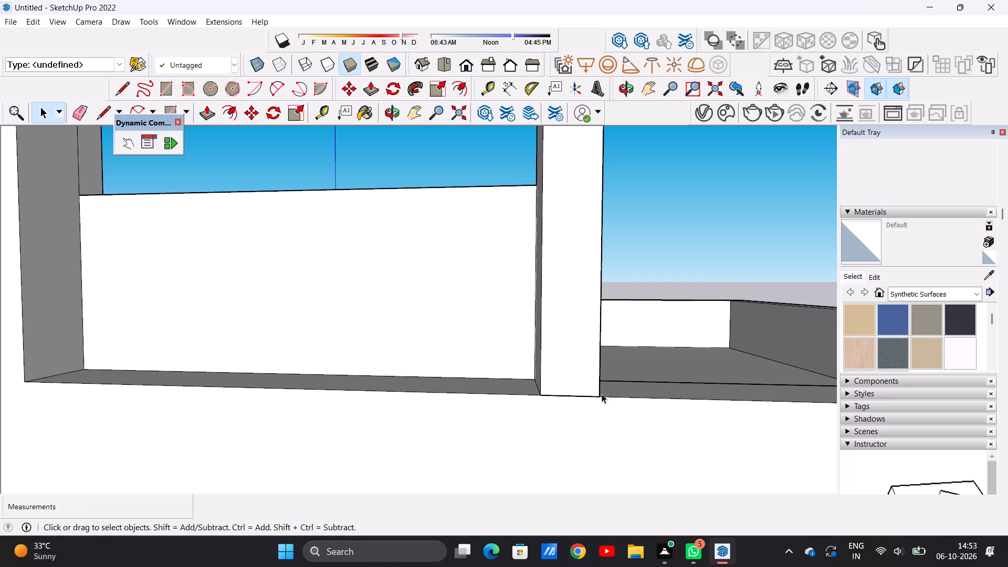
# Push/Pull the upper strip of the raised roof block's side face out about 2' 10 3/16" over the open terrace.
pyautogui.scroll(-4, 559, 366)
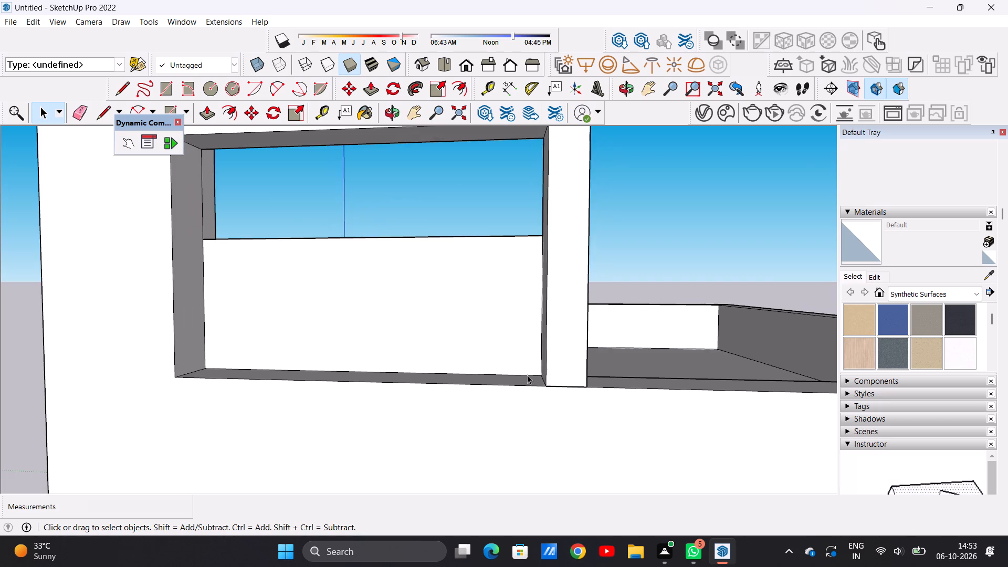
pyautogui.scroll(-17, 499, 385)
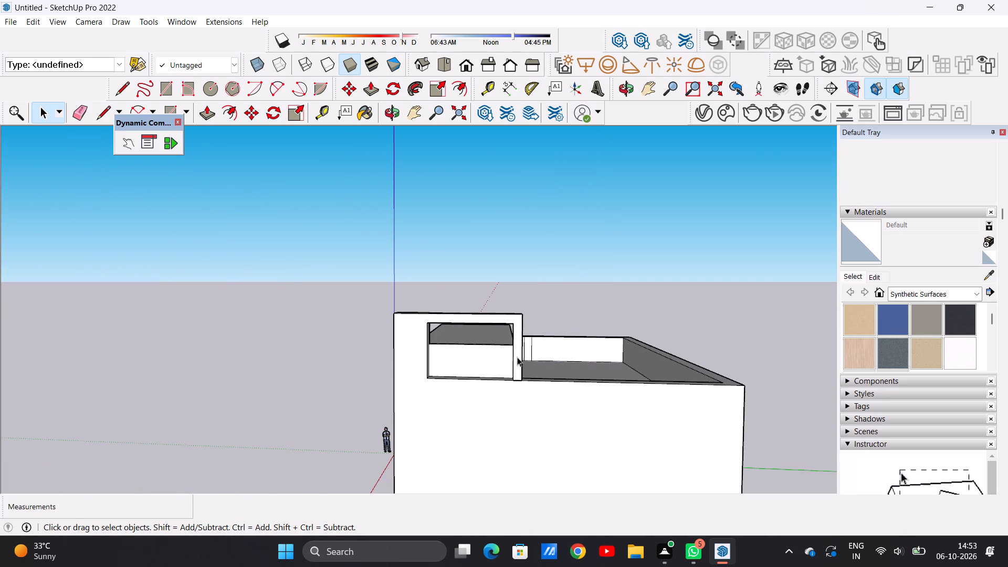
pyautogui.scroll(-4, 501, 346)
pyautogui.moveTo(405, 363); pyautogui.dragTo(605, 356, button='middle')
pyautogui.scroll(-3, 500, 365)
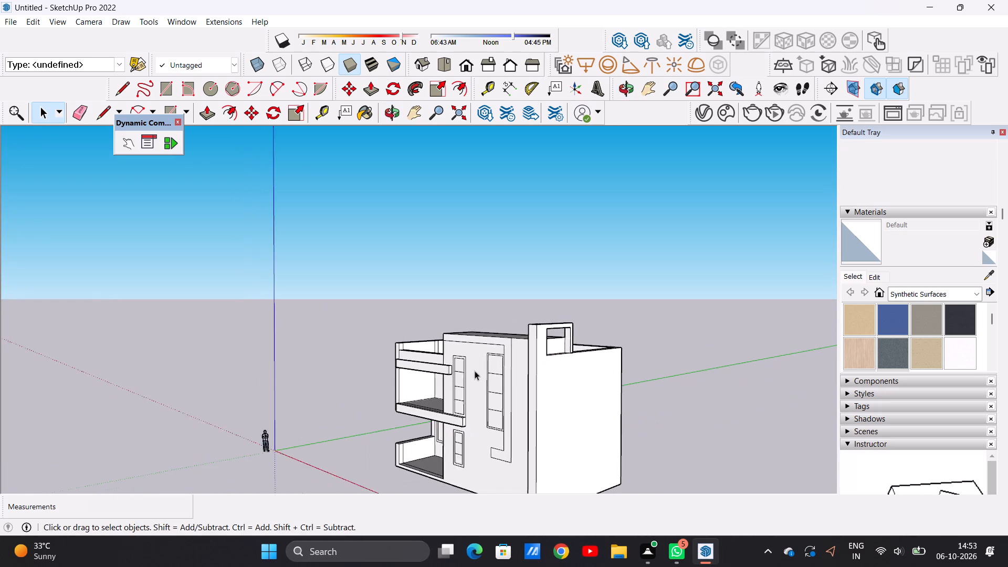
pyautogui.moveTo(445, 376); pyautogui.dragTo(579, 364, button='middle')
pyautogui.scroll(4, 528, 363)
pyautogui.scroll(6, 423, 358)
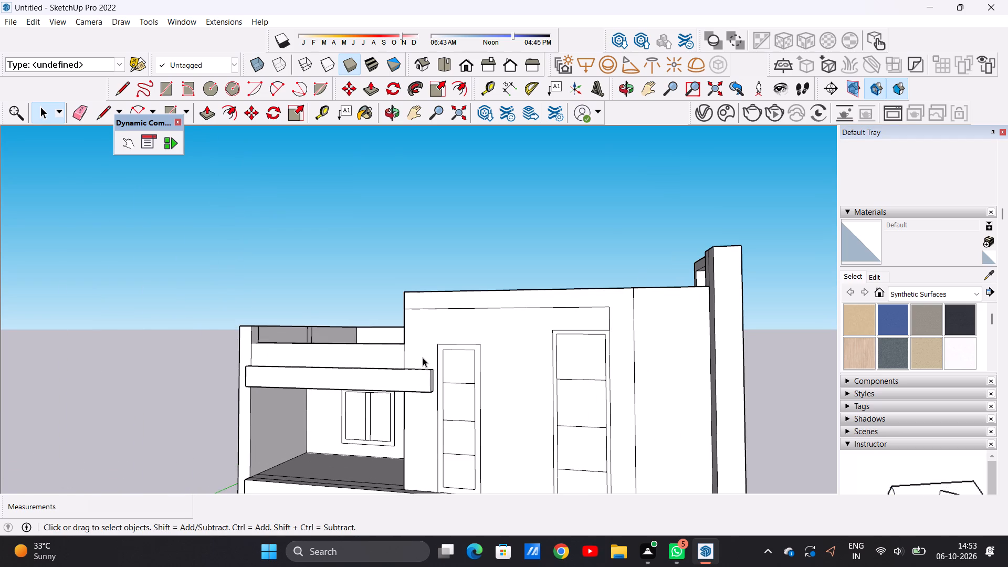
pyautogui.scroll(-3, 451, 338)
pyautogui.moveTo(415, 331); pyautogui.dragTo(558, 395, button='middle')
pyautogui.scroll(4, 470, 328)
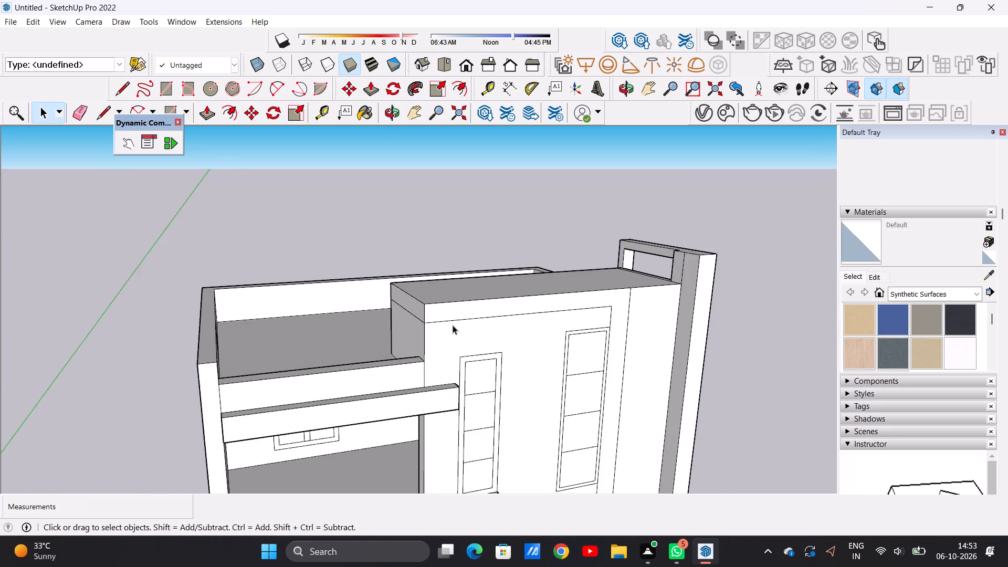
pyautogui.scroll(7, 453, 325)
pyautogui.press('p')
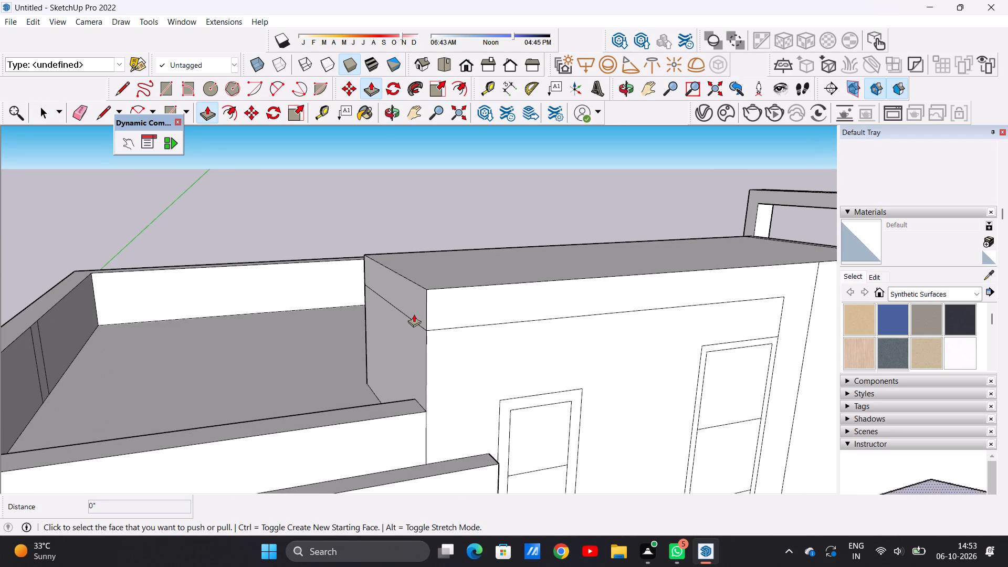
pyautogui.click(407, 290)
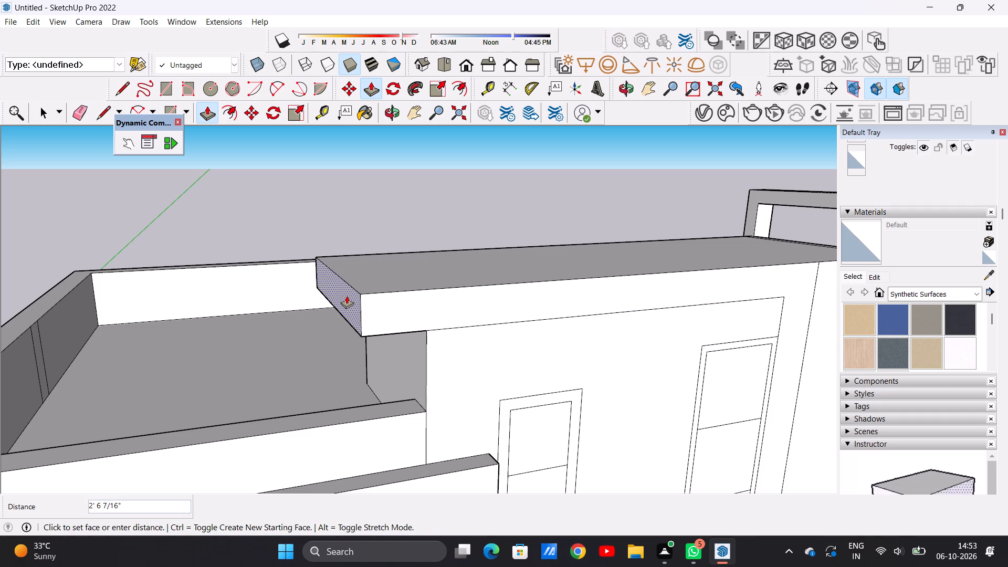
pyautogui.click(339, 295)
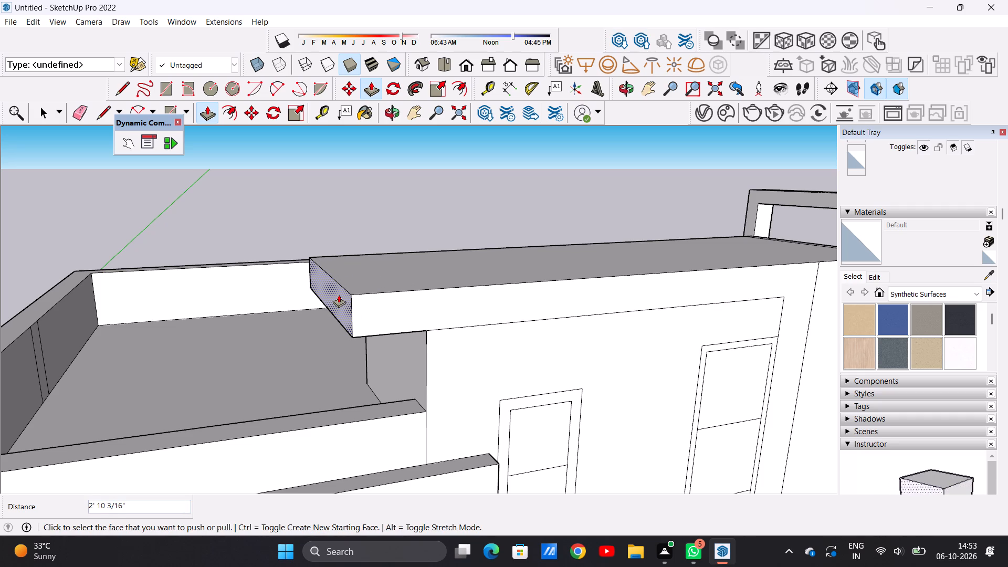
pyautogui.press('space')
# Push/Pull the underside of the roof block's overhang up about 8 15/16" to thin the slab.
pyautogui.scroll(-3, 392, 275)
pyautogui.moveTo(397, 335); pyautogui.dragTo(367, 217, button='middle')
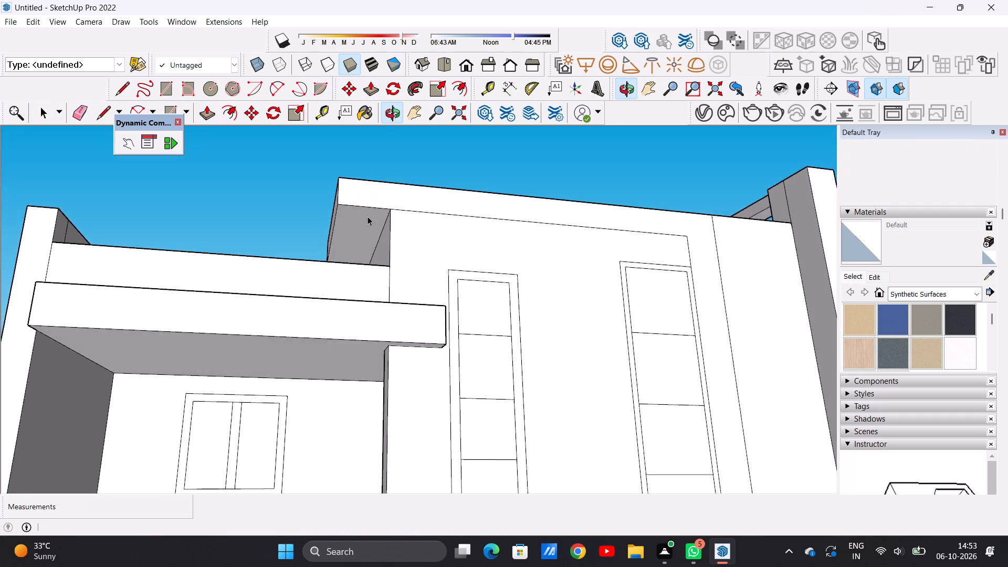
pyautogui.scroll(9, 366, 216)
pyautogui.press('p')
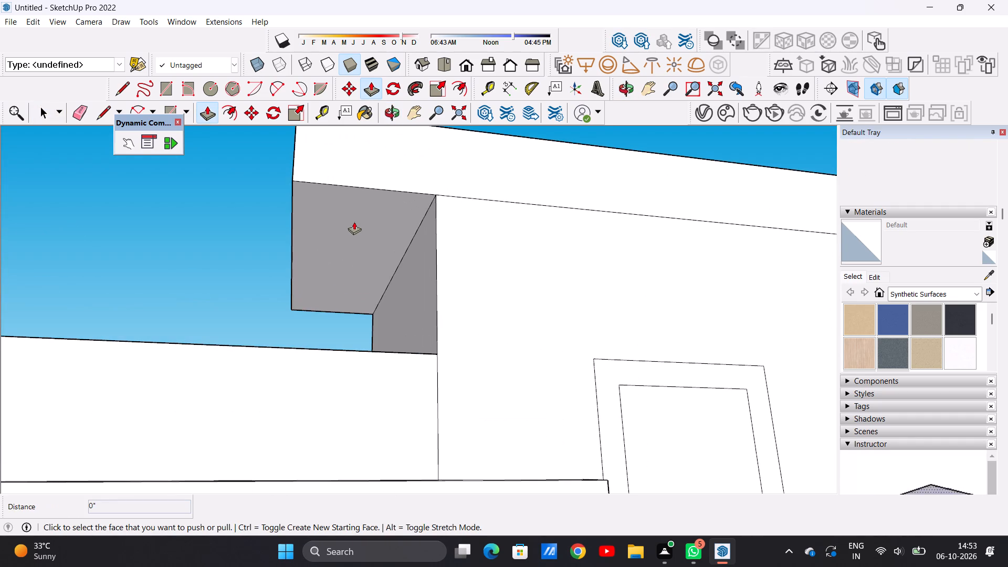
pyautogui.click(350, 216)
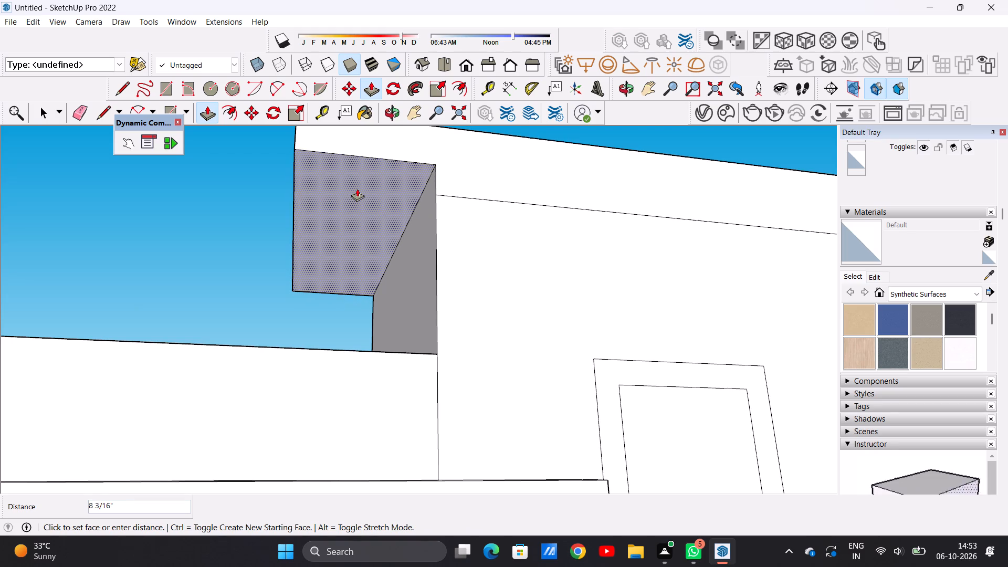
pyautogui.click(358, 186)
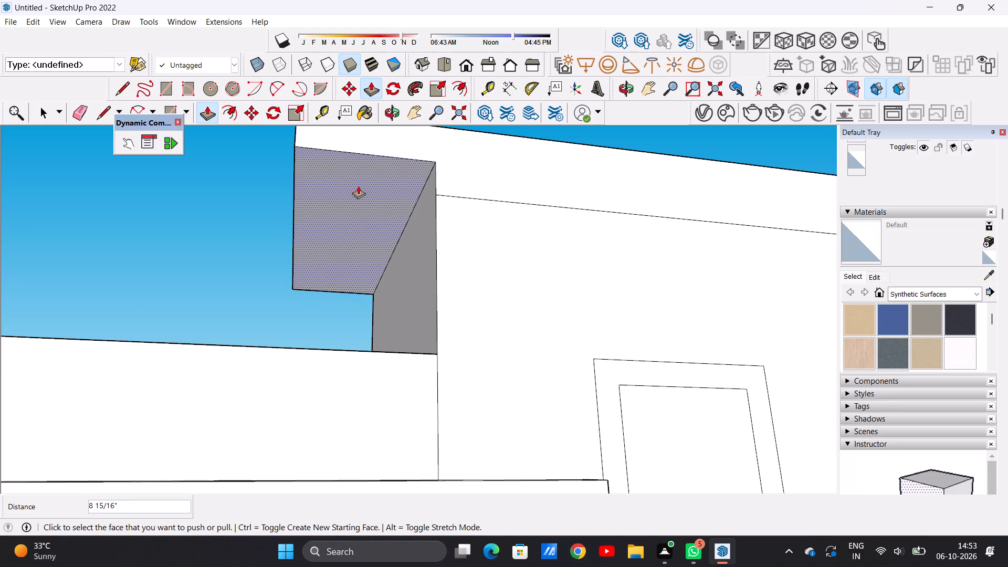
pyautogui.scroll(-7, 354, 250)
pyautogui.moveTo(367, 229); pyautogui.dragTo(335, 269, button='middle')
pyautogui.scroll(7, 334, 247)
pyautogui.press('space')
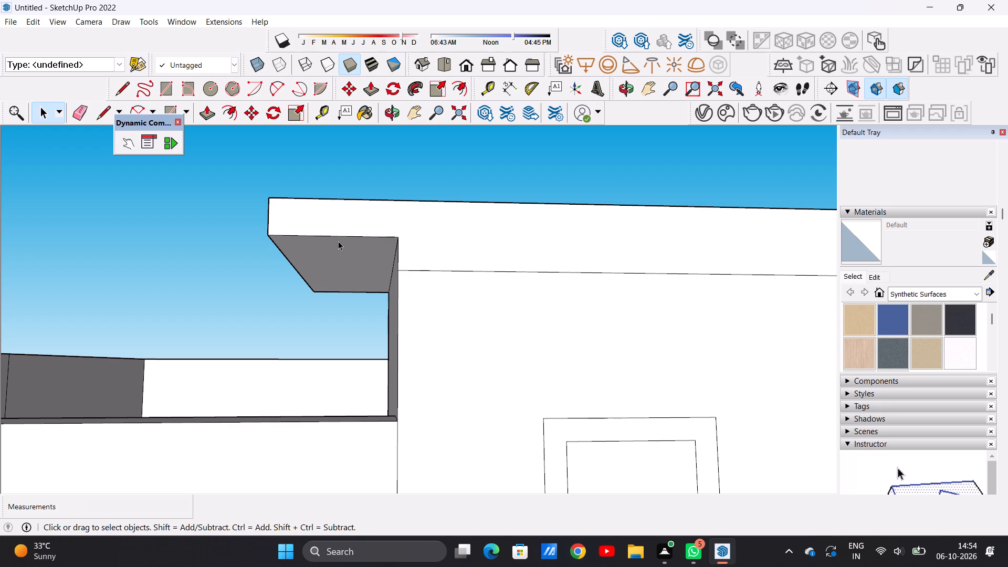
# Examine the thinned overhang and its junction with the front facade band from the front and above.
pyautogui.scroll(-7, 354, 260)
pyautogui.scroll(-1, 403, 304)
pyautogui.moveTo(406, 329); pyautogui.dragTo(404, 392, button='middle')
pyautogui.scroll(1, 403, 339)
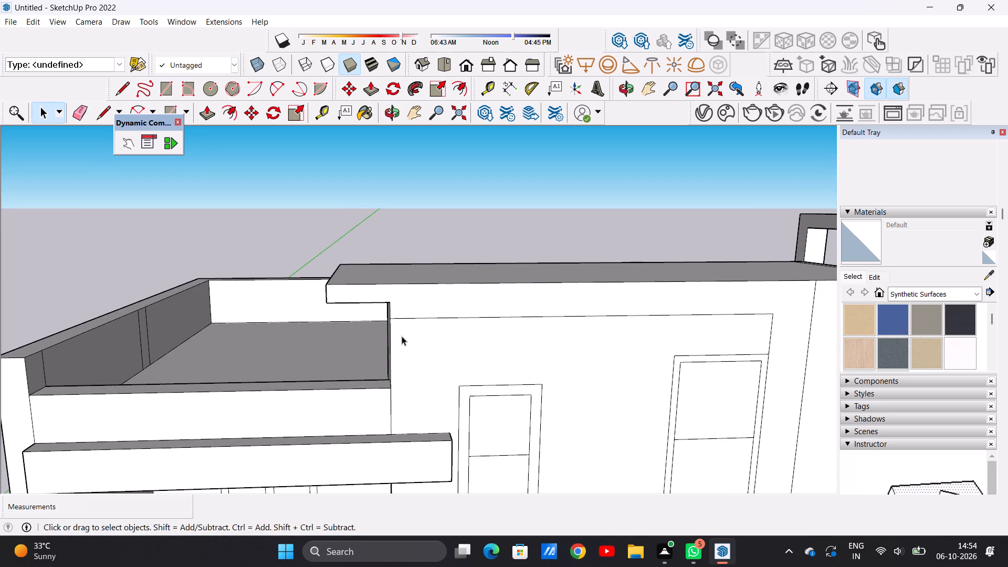
pyautogui.scroll(-3, 405, 359)
pyautogui.moveTo(444, 322); pyautogui.dragTo(438, 350, button='middle')
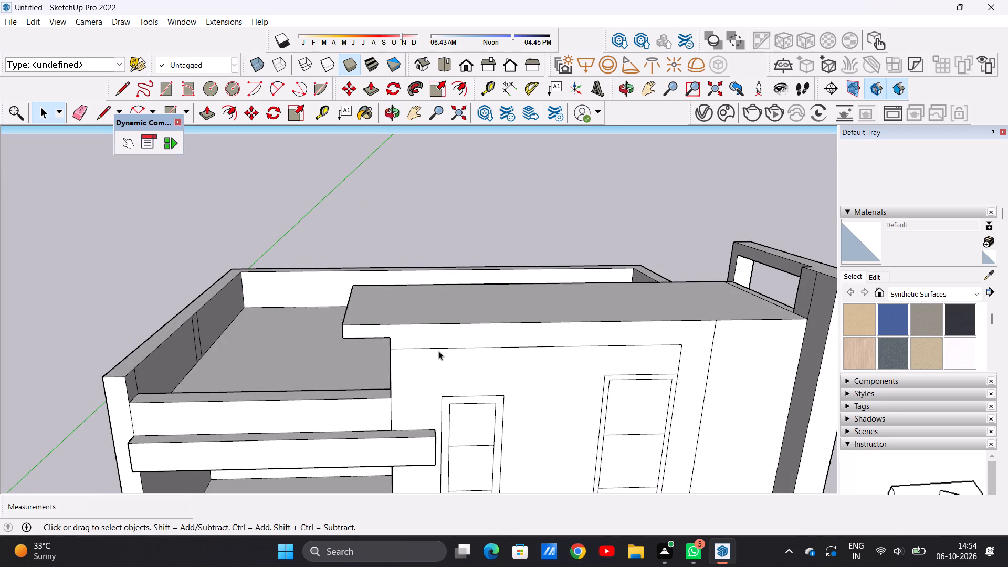
pyautogui.scroll(5, 438, 351)
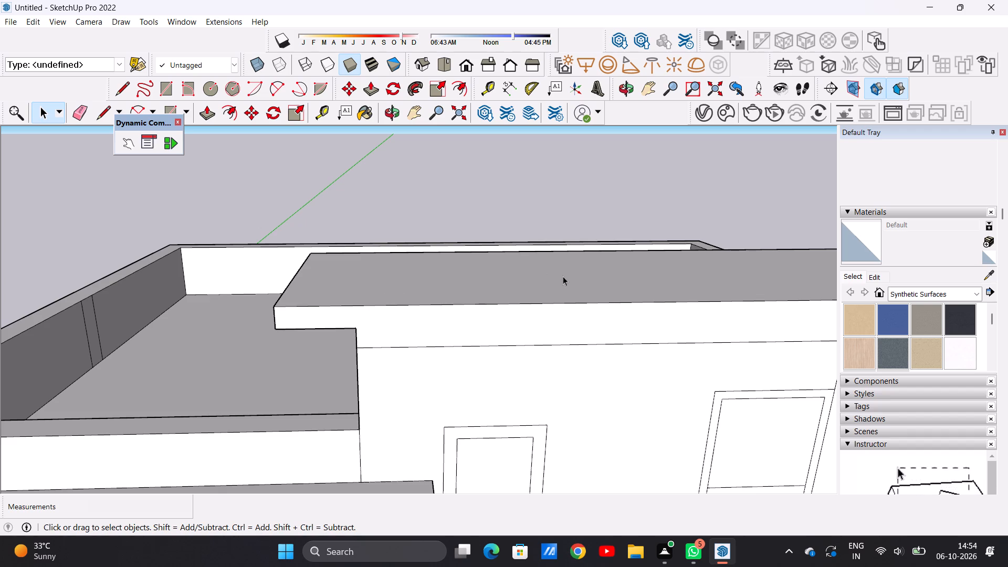
pyautogui.scroll(-3, 388, 303)
pyautogui.moveTo(377, 338); pyautogui.dragTo(477, 356, button='middle')
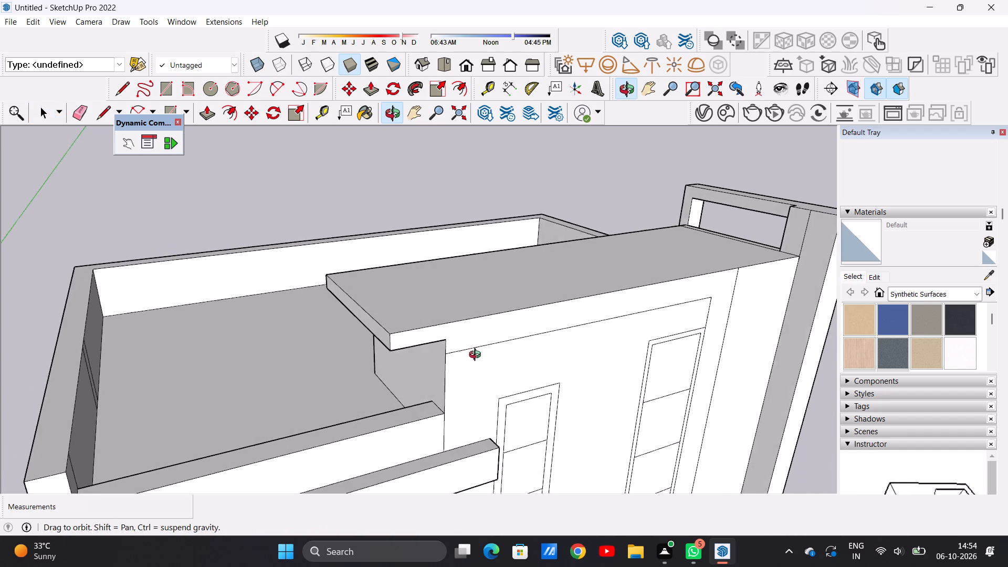
pyautogui.moveTo(477, 356); pyautogui.dragTo(485, 354, button='middle')
pyautogui.scroll(-3, 472, 306)
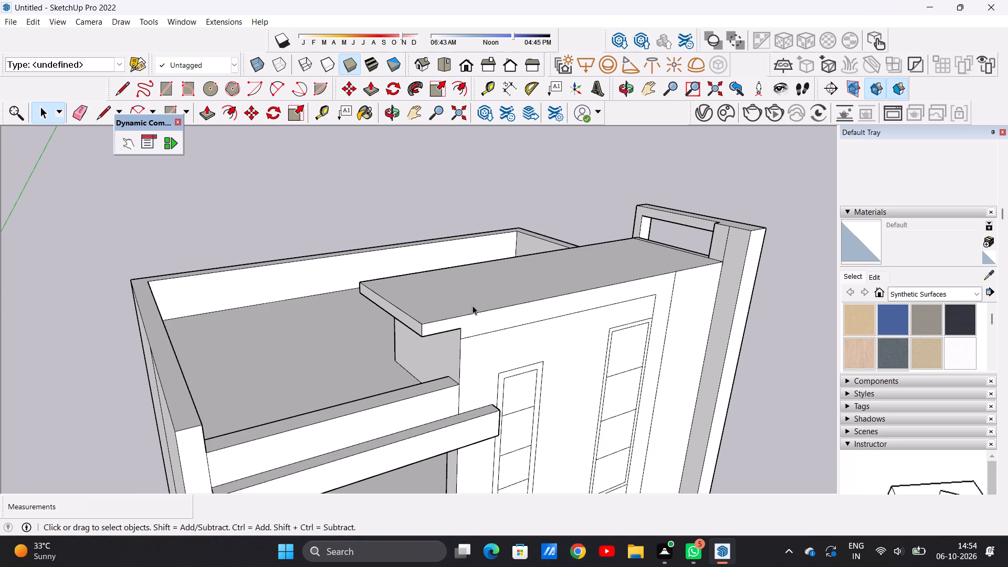
pyautogui.scroll(-3, 472, 286)
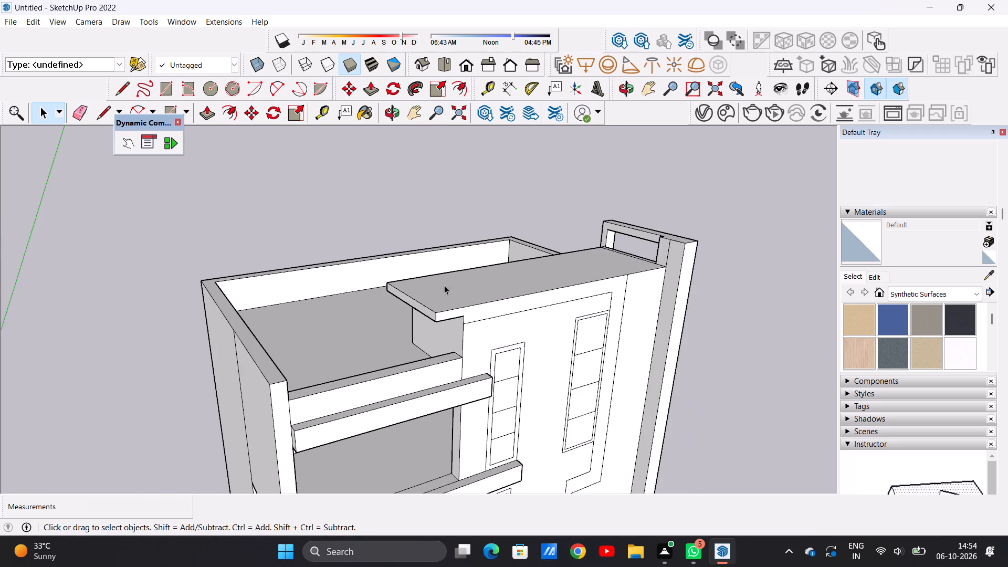
pyautogui.moveTo(449, 292); pyautogui.dragTo(486, 307, button='middle')
pyautogui.scroll(9, 507, 308)
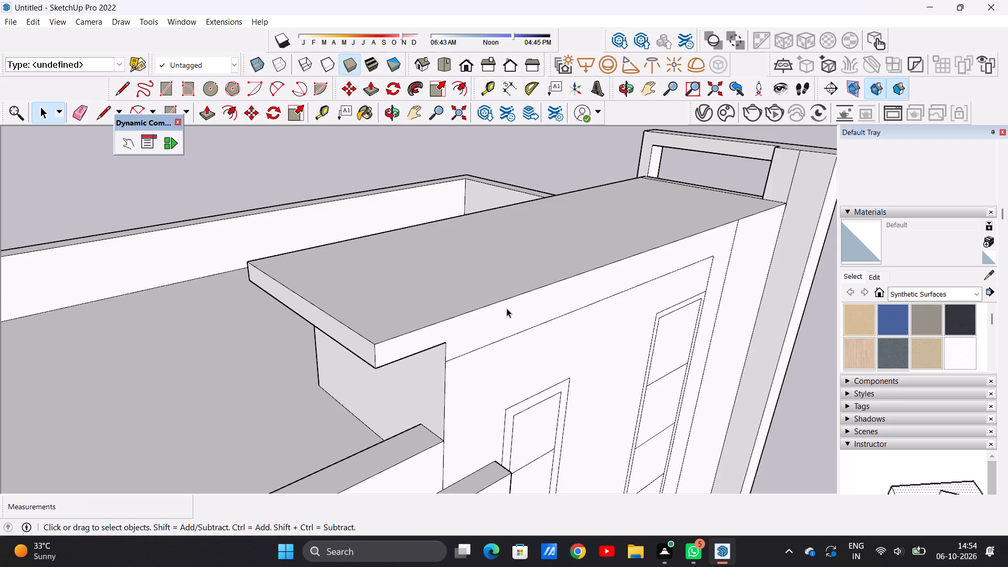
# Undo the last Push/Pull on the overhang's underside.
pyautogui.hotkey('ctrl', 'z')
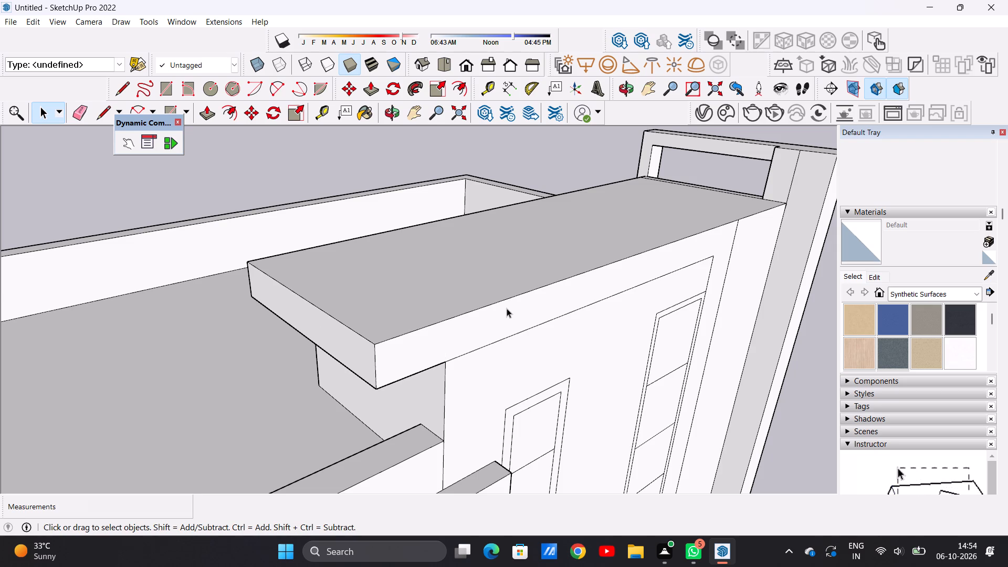
# Push/Pull the front facade's band, running along the roof edge and down beside the tall window, outward about 1' 1 13/16".
pyautogui.press('p')
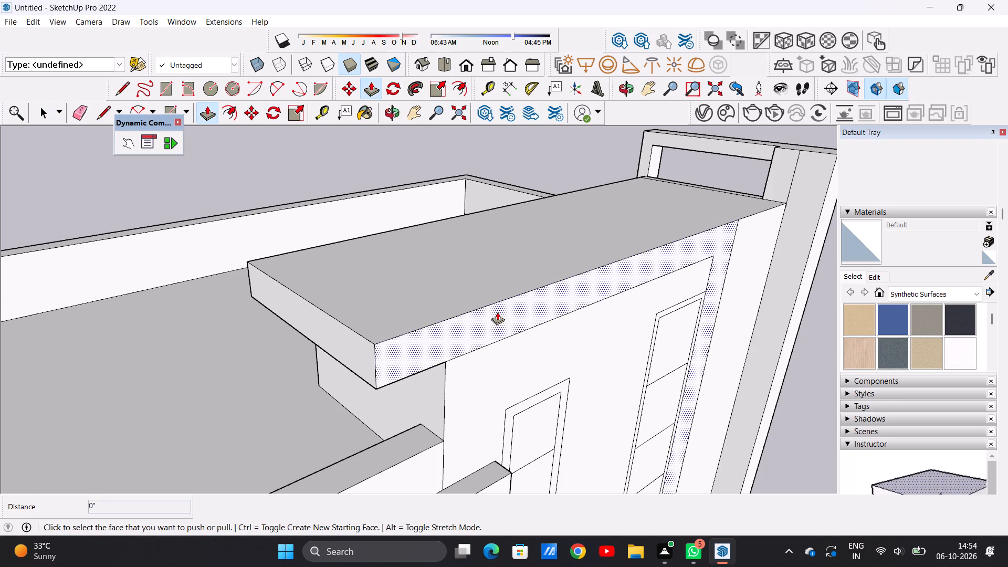
pyautogui.click(497, 312)
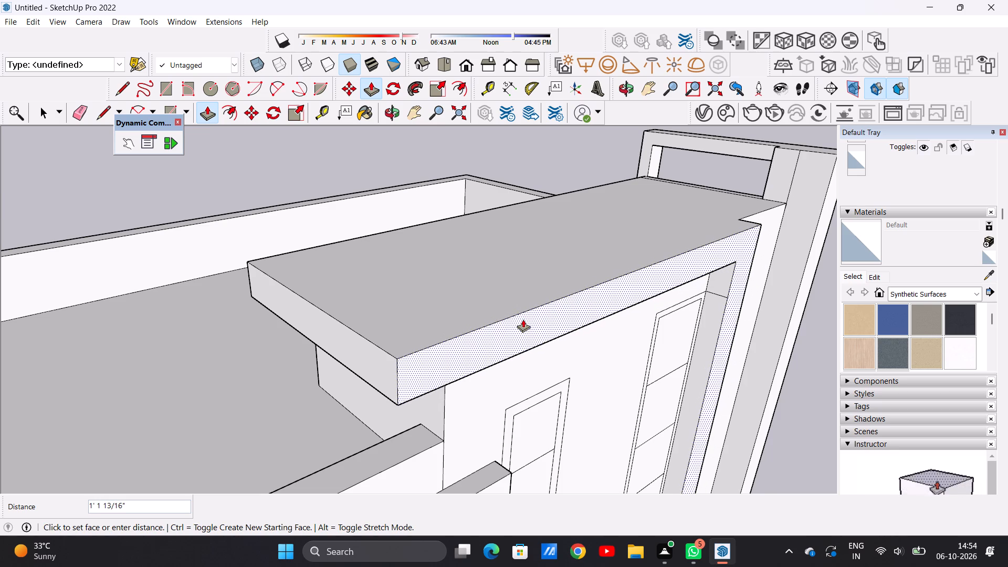
pyautogui.click(523, 319)
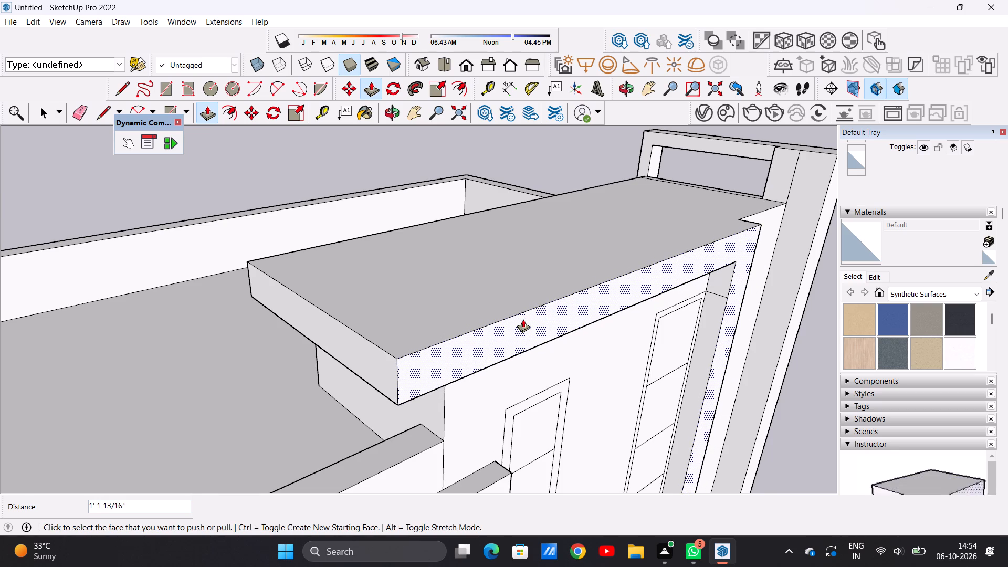
pyautogui.press('space')
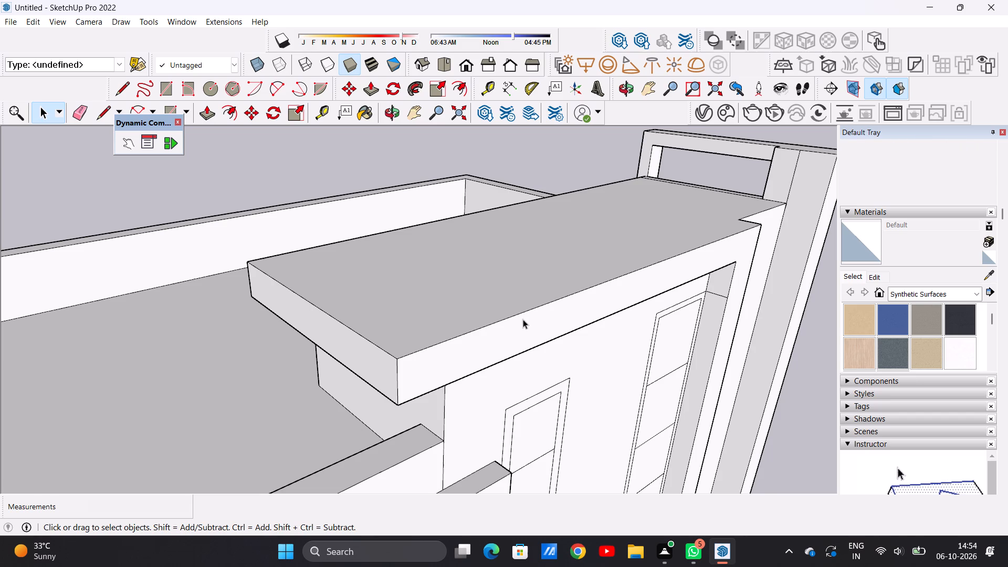
# Erase the leftover edge crossing the facade band's inner side face at the top of the tall window.
pyautogui.scroll(-5, 528, 309)
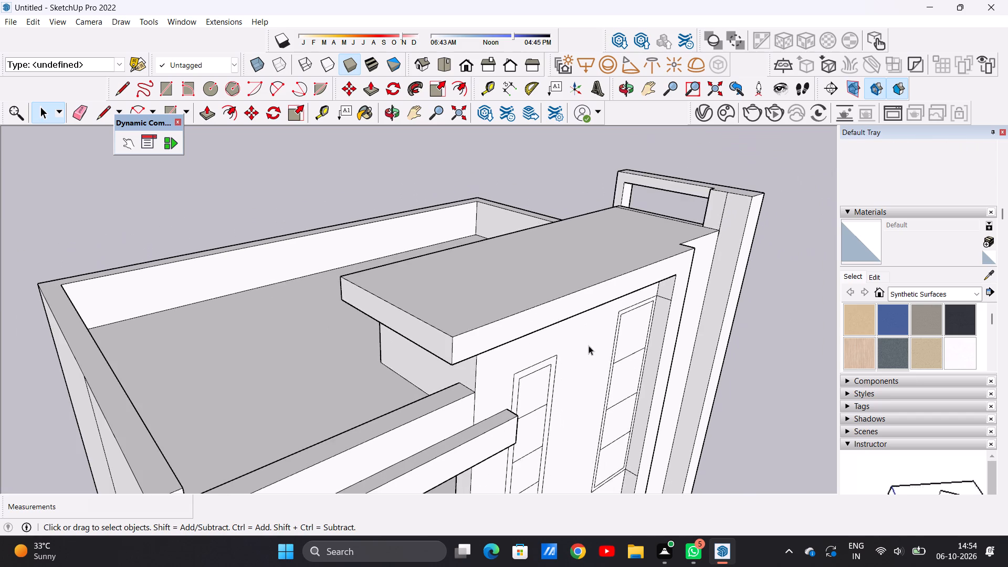
pyautogui.moveTo(589, 346); pyautogui.dragTo(577, 310, button='middle')
pyautogui.scroll(12, 632, 306)
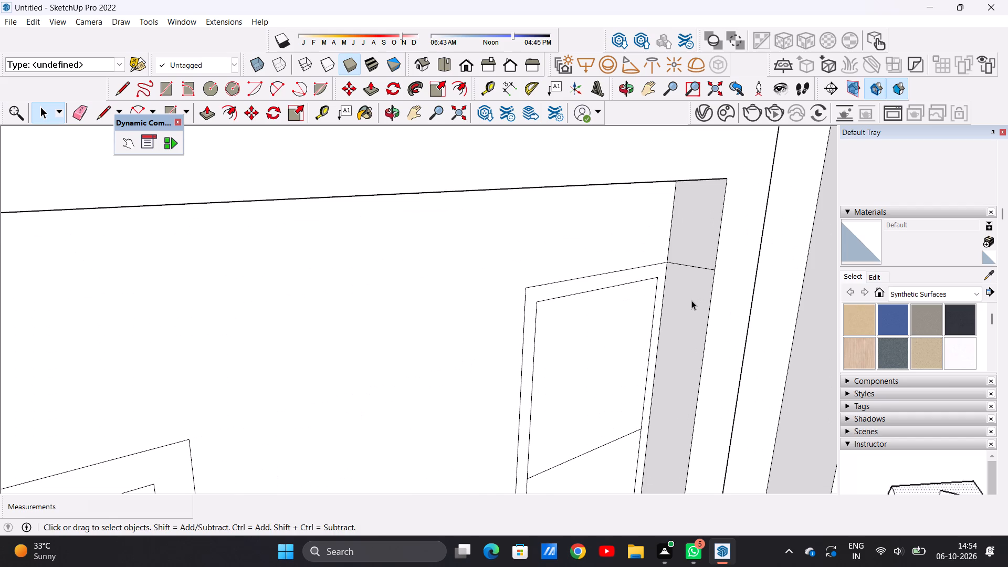
pyautogui.press('e')
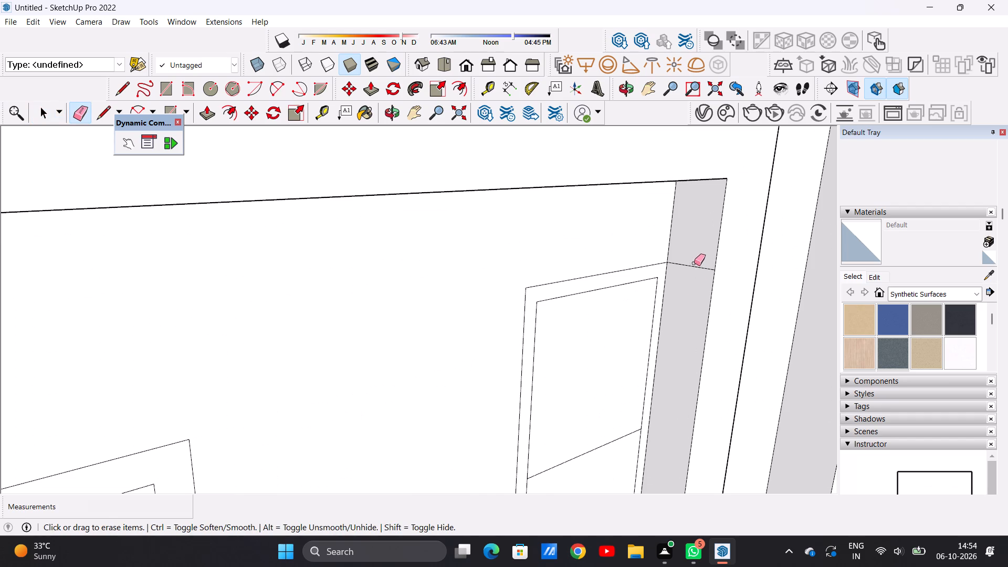
pyautogui.moveTo(694, 263); pyautogui.dragTo(690, 279)
# Erase the leftover edge crossing the band's inner side face level with the bottom of the tall window.
pyautogui.scroll(-5, 690, 279)
pyautogui.moveTo(690, 266); pyautogui.dragTo(700, 163, button='middle')
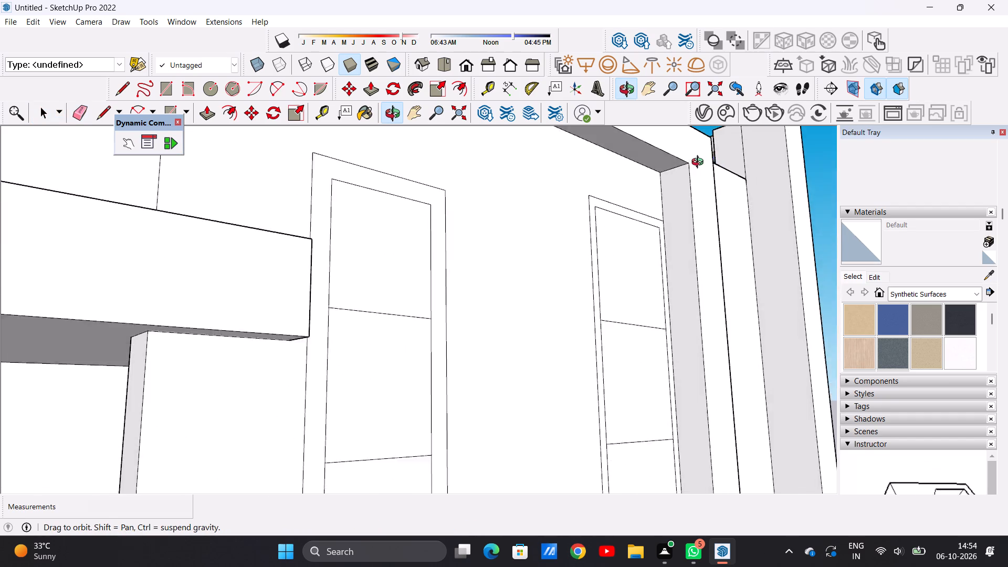
pyautogui.moveTo(700, 163); pyautogui.dragTo(684, 227, button='middle')
pyautogui.scroll(-10, 684, 229)
pyautogui.moveTo(679, 230); pyautogui.dragTo(639, 240, button='middle')
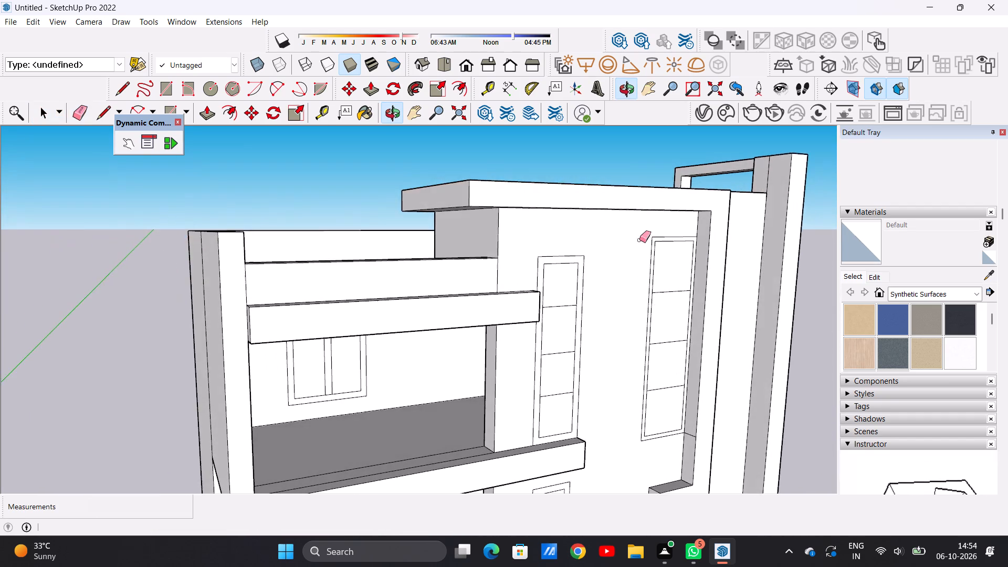
pyautogui.scroll(8, 685, 281)
pyautogui.scroll(-9, 636, 261)
pyautogui.scroll(3, 673, 445)
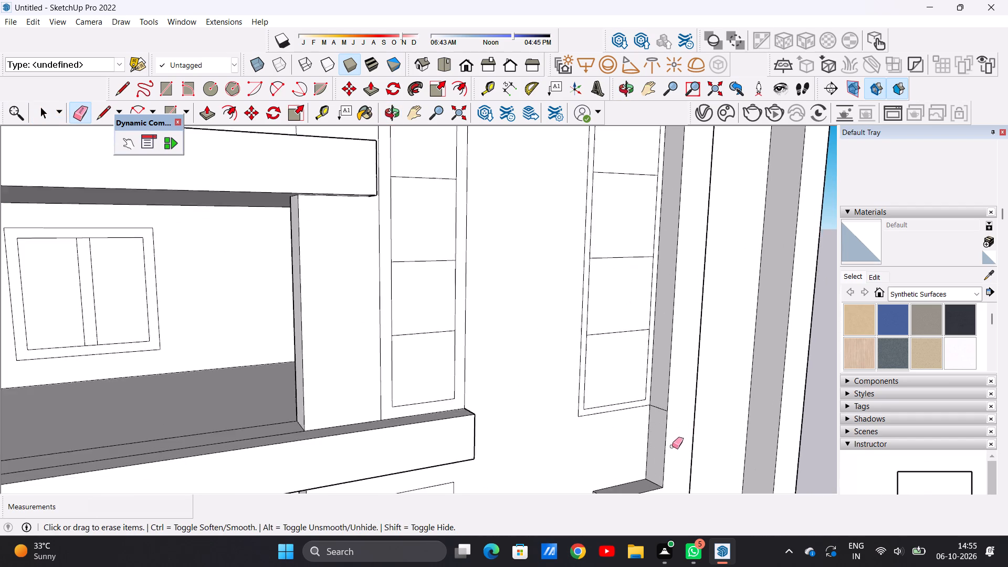
pyautogui.scroll(10, 672, 446)
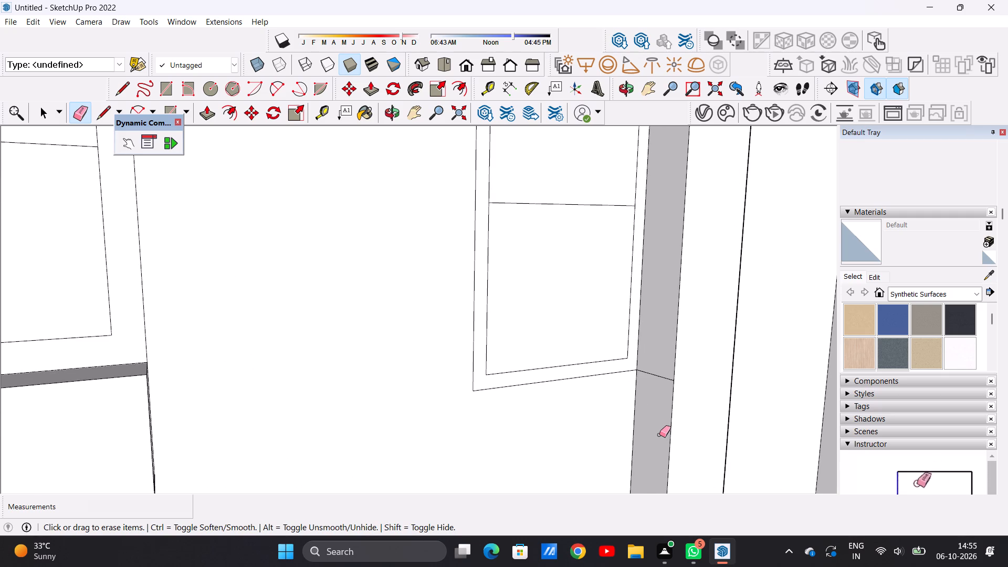
pyautogui.scroll(4, 659, 435)
pyautogui.moveTo(659, 342); pyautogui.dragTo(659, 364)
pyautogui.scroll(-2, 678, 389)
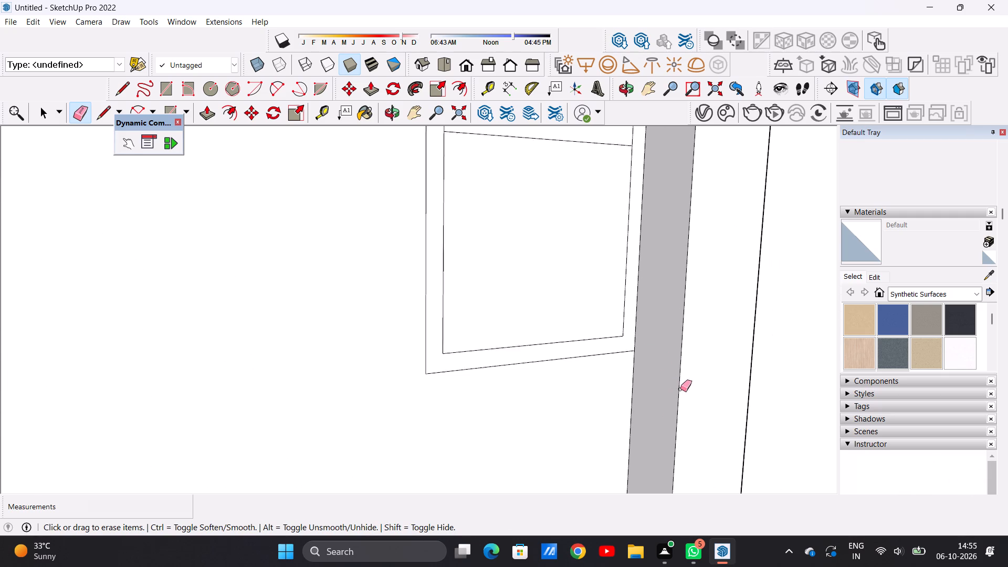
# Erase the stray vertical edge on the roof side parapet's inner face, beside the front parapet.
pyautogui.scroll(-20, 680, 389)
pyautogui.scroll(-5, 680, 389)
pyautogui.moveTo(644, 380); pyautogui.dragTo(575, 366, button='middle')
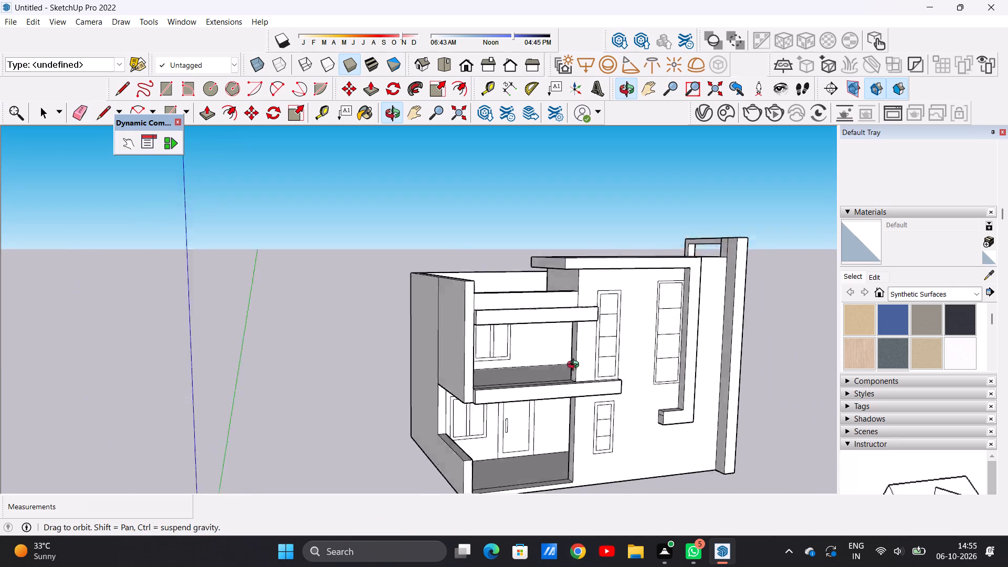
pyautogui.moveTo(575, 366); pyautogui.dragTo(415, 364, button='middle')
pyautogui.scroll(-5, 591, 365)
pyautogui.moveTo(491, 292); pyautogui.dragTo(428, 312, button='middle')
pyautogui.scroll(20, 448, 298)
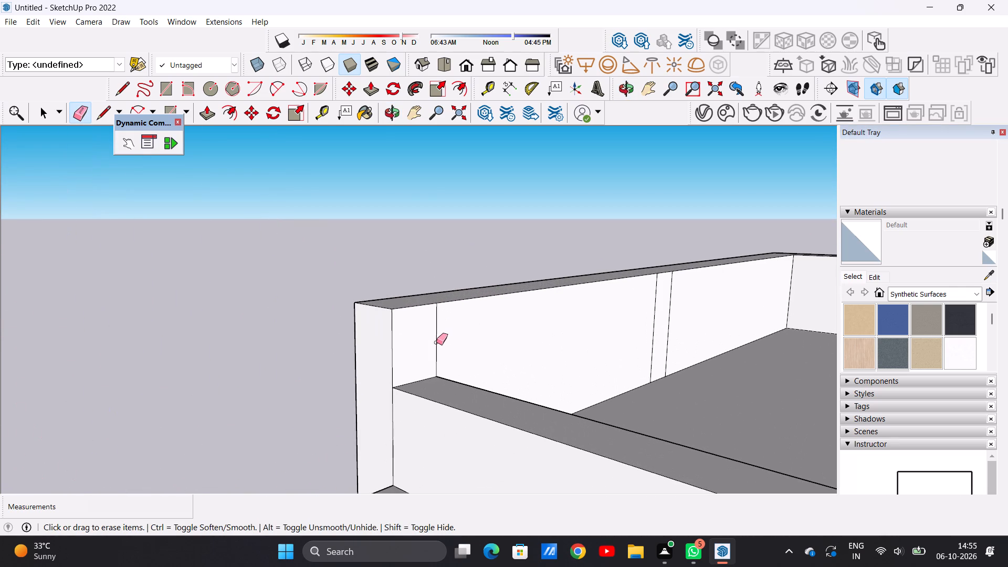
pyautogui.click(436, 342)
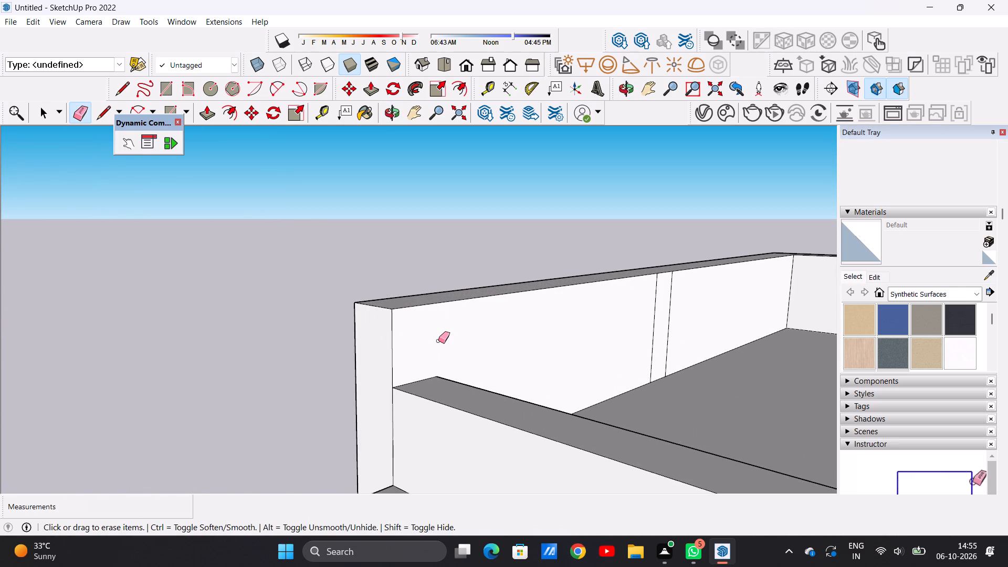
# Examine the whole front facade, including the roof overhang, projecting band, balconies and side wall, from several angles.
pyautogui.scroll(-16, 450, 350)
pyautogui.moveTo(443, 360); pyautogui.dragTo(564, 340, button='middle')
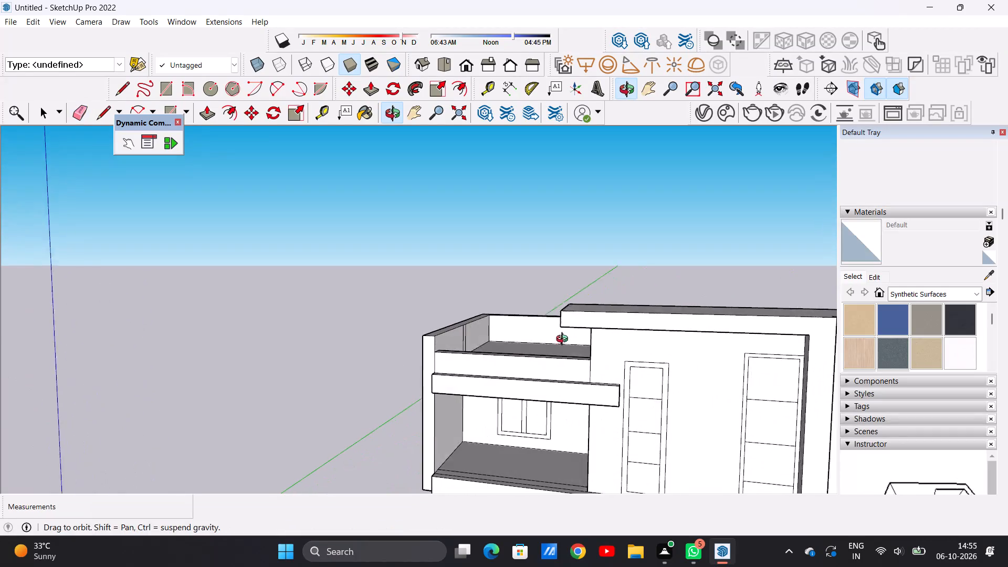
pyautogui.moveTo(564, 340); pyautogui.dragTo(575, 339, button='middle')
pyautogui.scroll(-6, 503, 364)
pyautogui.scroll(6, 619, 386)
pyautogui.scroll(-6, 609, 364)
pyautogui.moveTo(652, 412); pyautogui.dragTo(664, 412, button='middle')
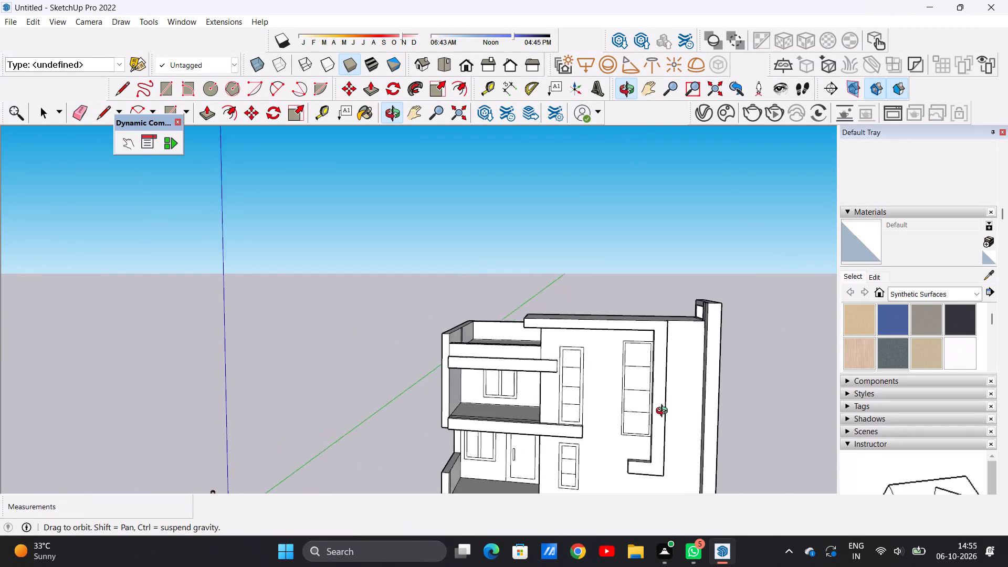
pyautogui.moveTo(664, 412); pyautogui.dragTo(732, 378, button='middle')
pyautogui.scroll(-8, 642, 357)
pyautogui.scroll(13, 671, 430)
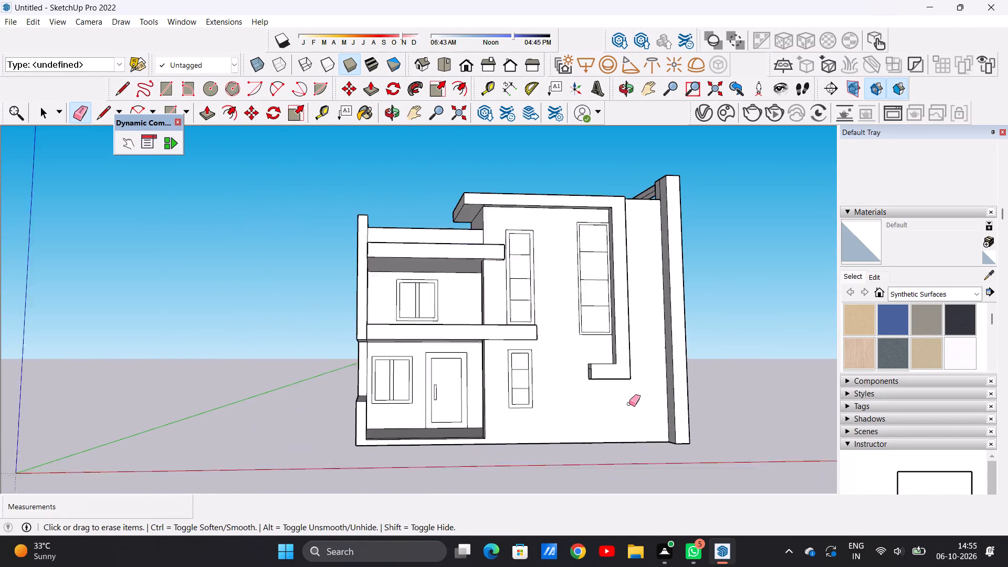
pyautogui.moveTo(628, 400); pyautogui.dragTo(608, 457, button='middle')
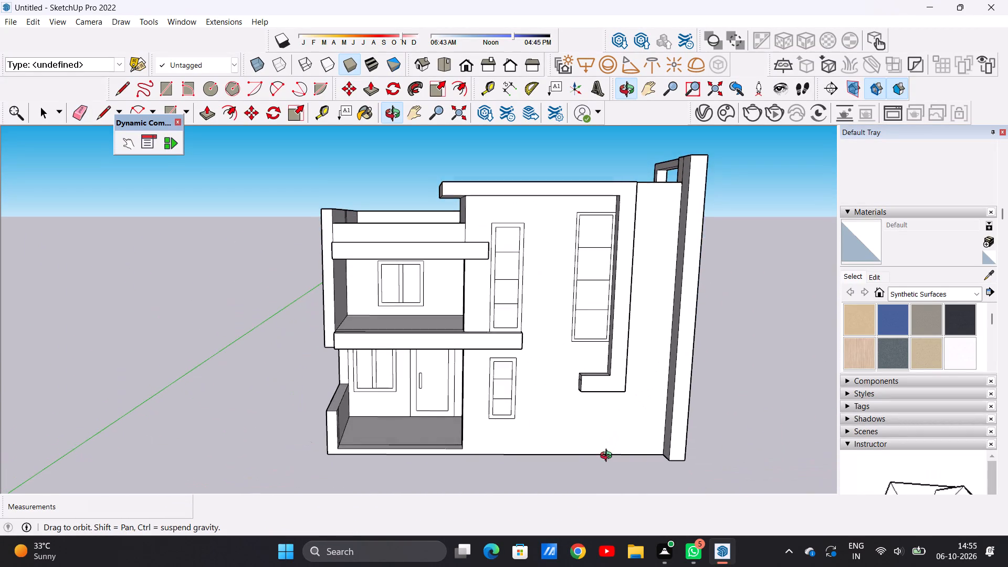
pyautogui.moveTo(608, 457); pyautogui.dragTo(632, 440, button='middle')
pyautogui.scroll(-7, 656, 390)
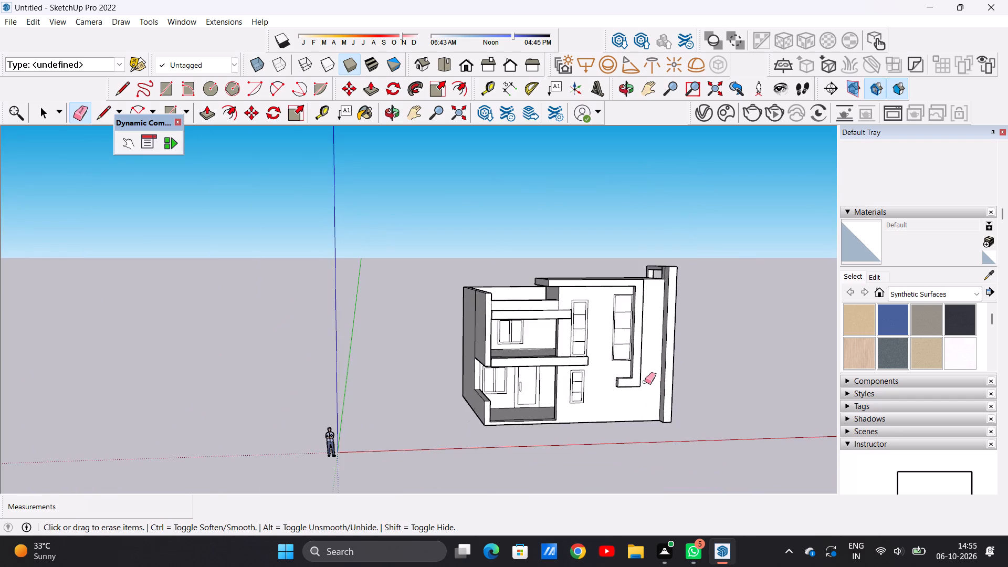
pyautogui.scroll(8, 644, 364)
pyautogui.moveTo(645, 339); pyautogui.dragTo(695, 355, button='middle')
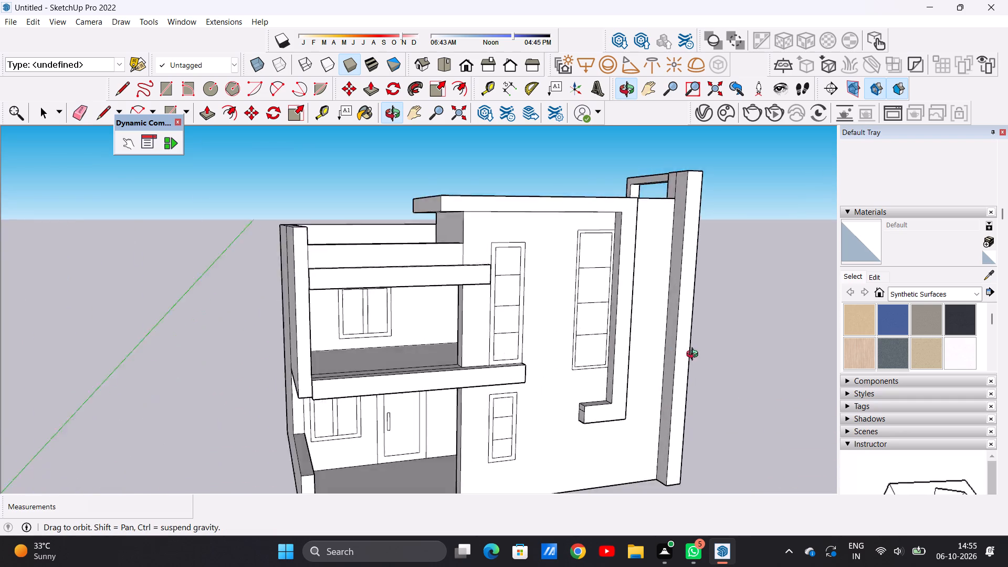
pyautogui.moveTo(695, 355); pyautogui.dragTo(658, 375, button='middle')
pyautogui.scroll(-2, 650, 339)
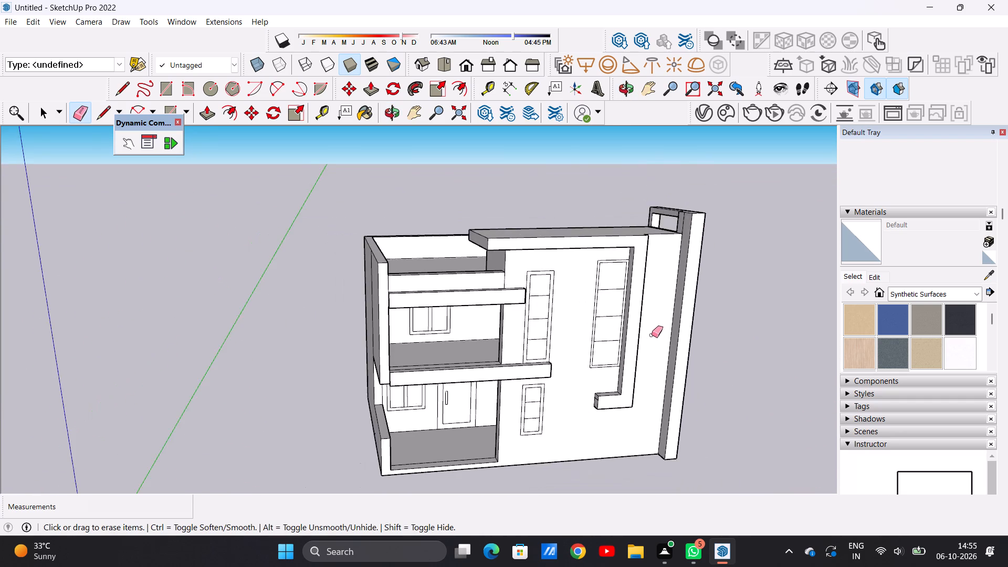
pyautogui.scroll(-4, 652, 335)
pyautogui.moveTo(628, 349); pyautogui.dragTo(561, 334, button='middle')
pyautogui.scroll(2, 640, 335)
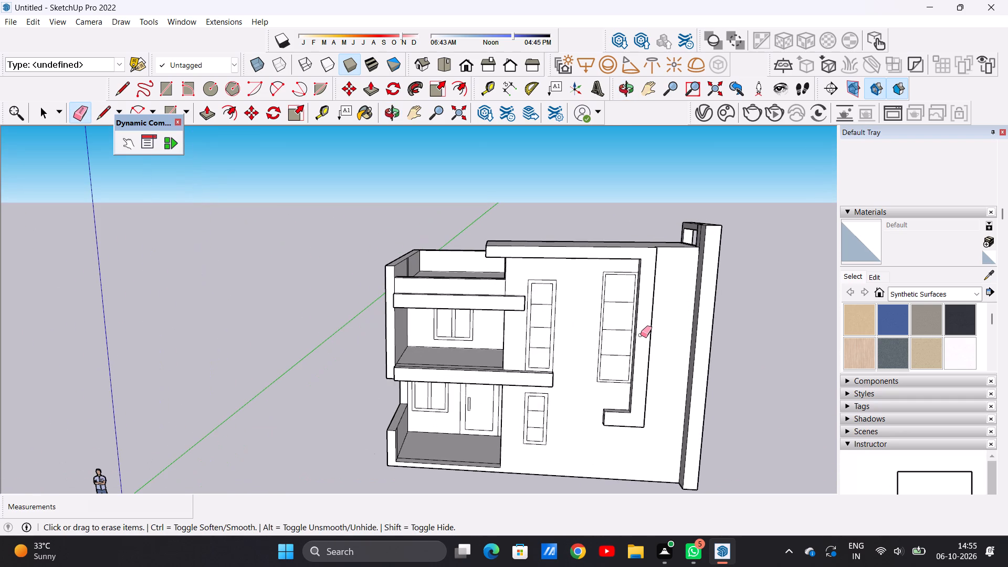
pyautogui.press('space')
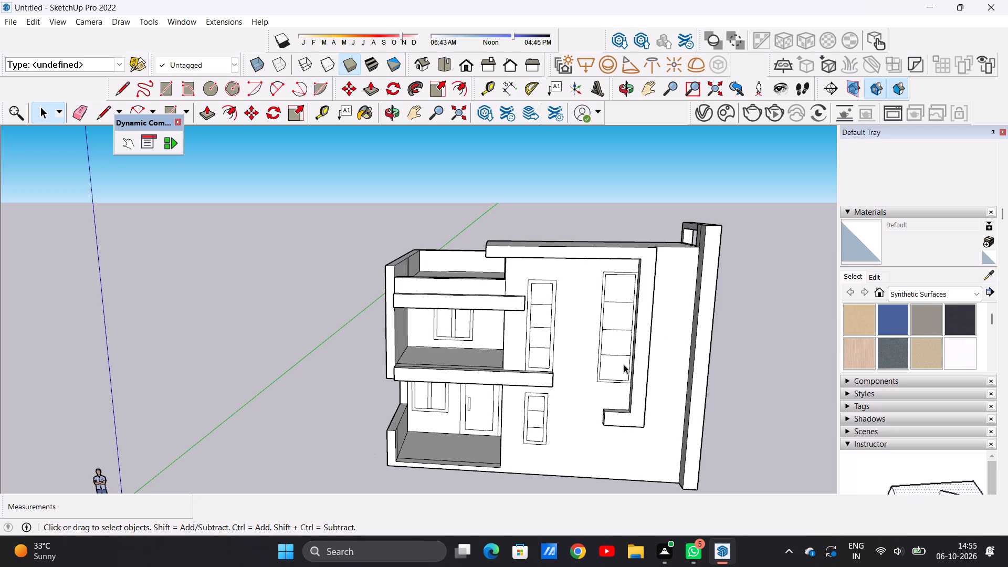
pyautogui.scroll(-4, 582, 325)
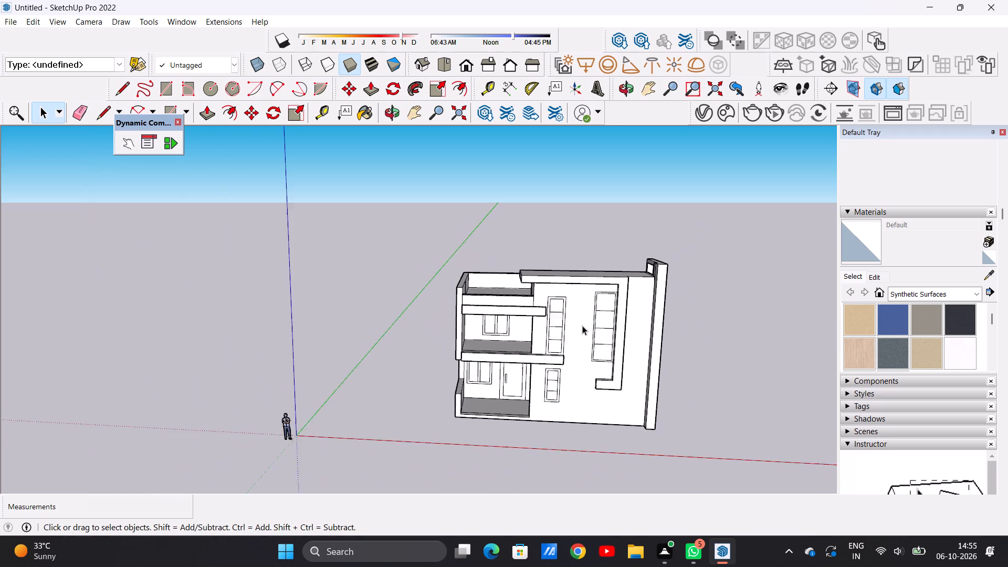
pyautogui.scroll(-3, 582, 325)
pyautogui.moveTo(614, 322); pyautogui.dragTo(623, 283, button='middle')
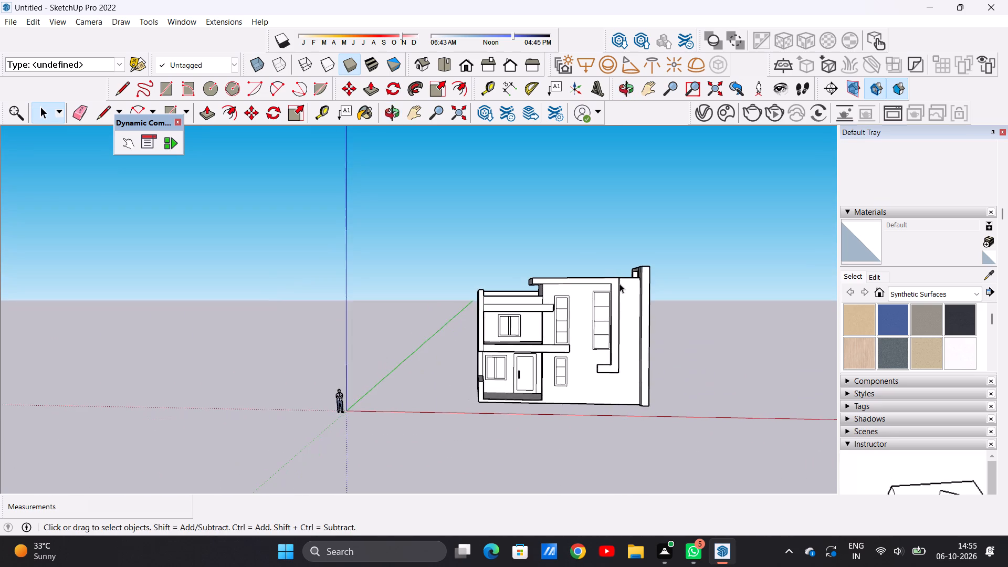
# Draw a narrow rectangle about 11' 3" by 9" on top of the raised roof block, parallel to its front edge.
pyautogui.scroll(8, 617, 288)
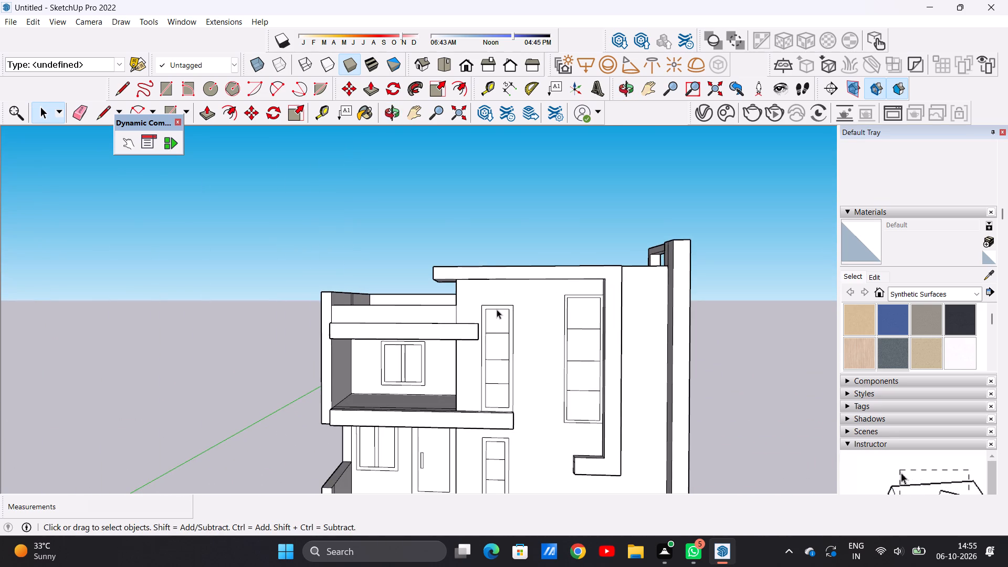
pyautogui.scroll(6, 506, 312)
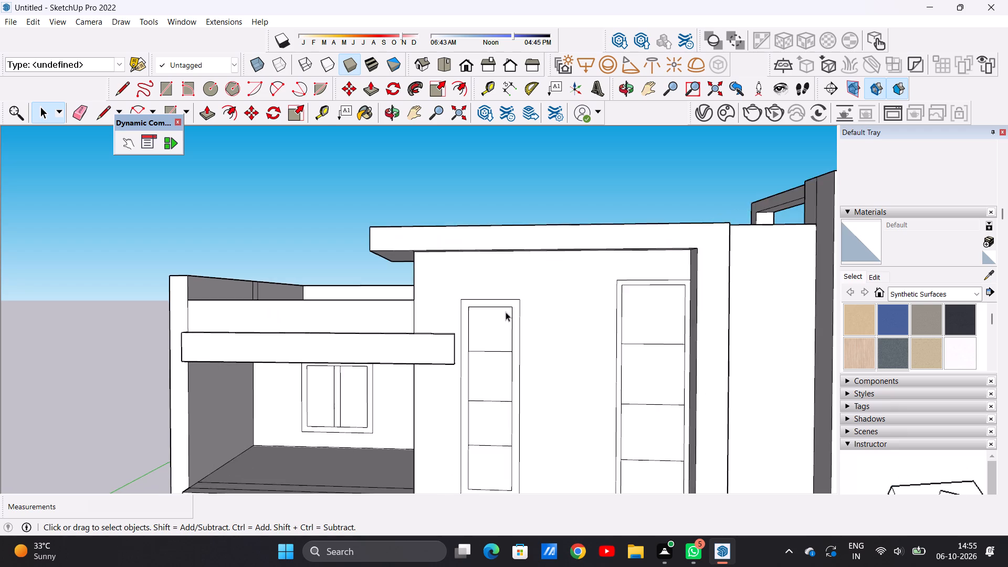
pyautogui.scroll(5, 507, 308)
pyautogui.moveTo(478, 284); pyautogui.dragTo(492, 467, button='middle')
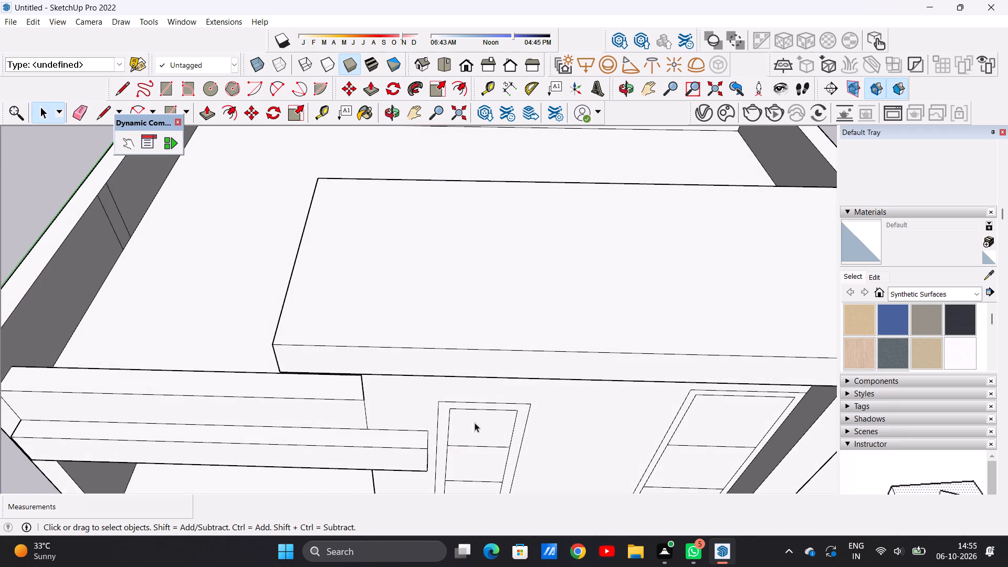
pyautogui.moveTo(361, 374); pyautogui.dragTo(359, 383, button='middle')
pyautogui.scroll(3, 394, 331)
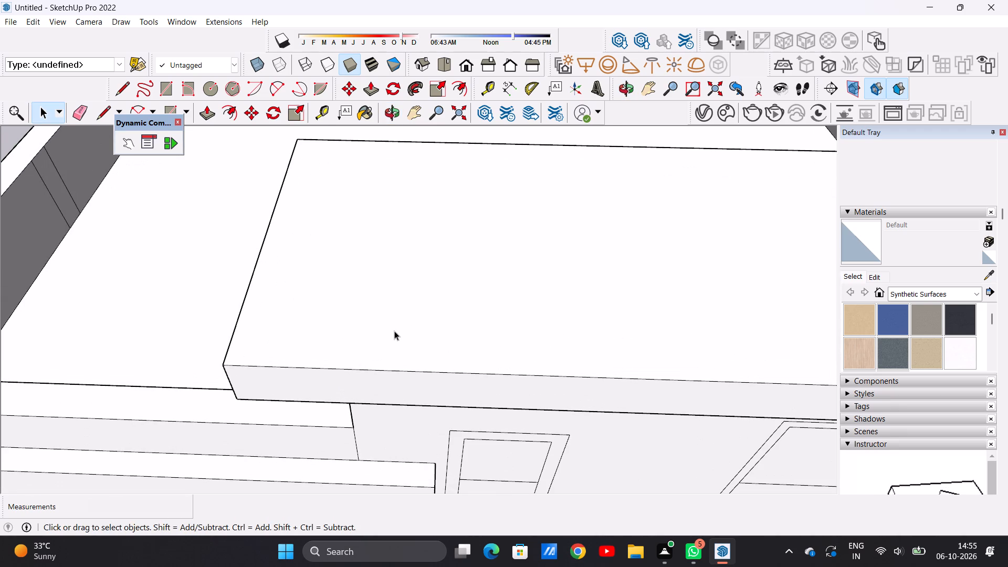
pyautogui.press('r')
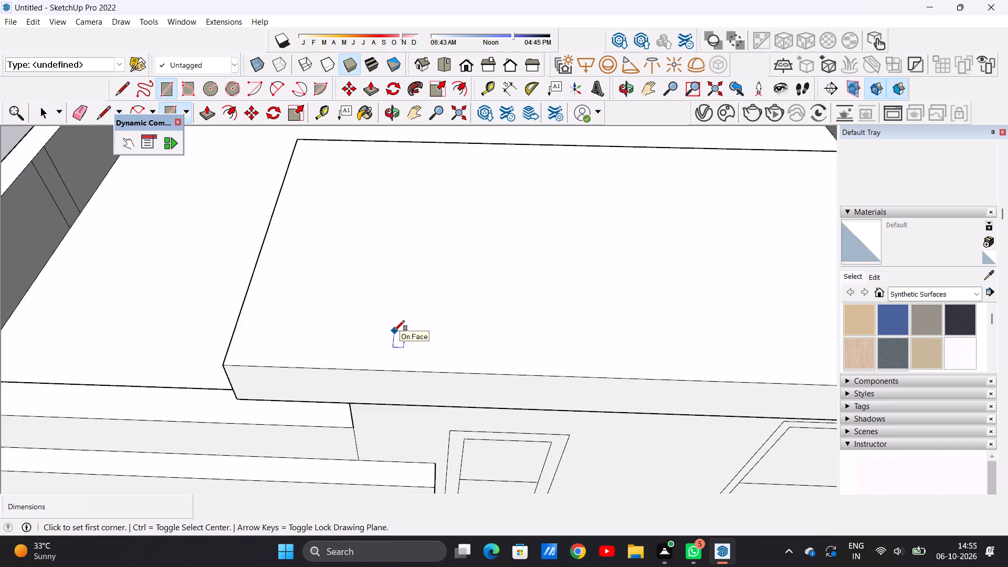
pyautogui.click(349, 335)
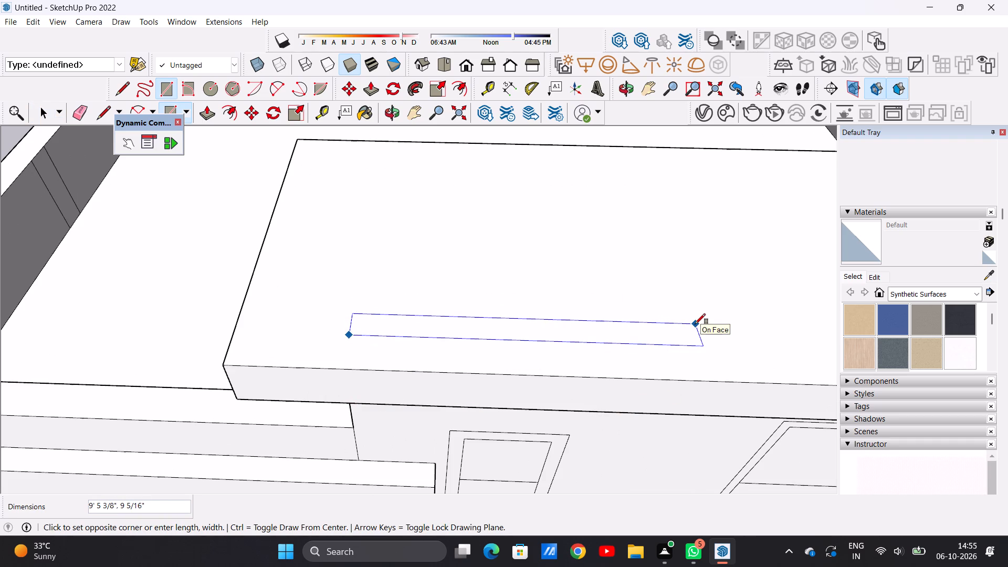
pyautogui.scroll(-2, 650, 332)
pyautogui.scroll(1, 650, 332)
pyautogui.scroll(-5, 650, 332)
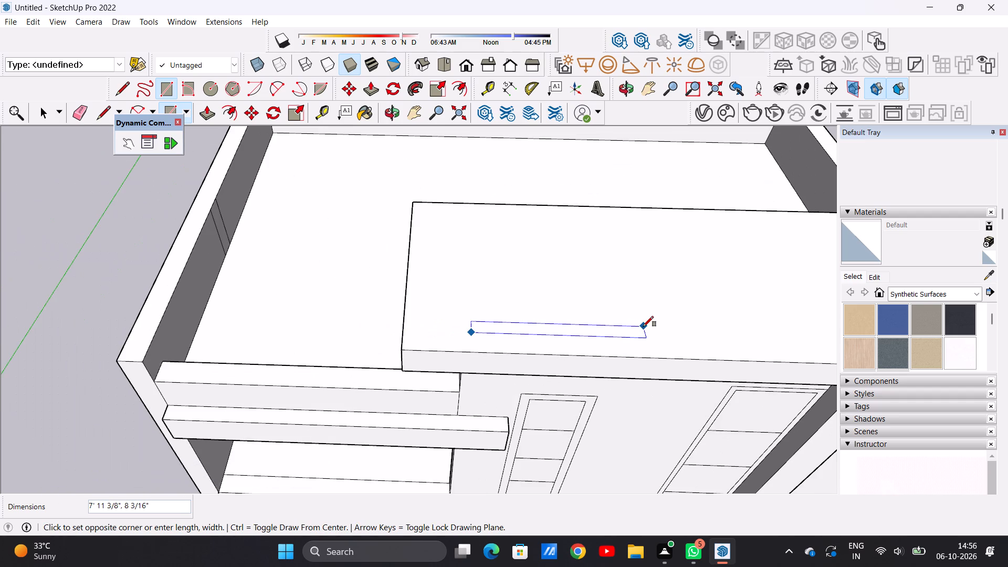
pyautogui.click(715, 328)
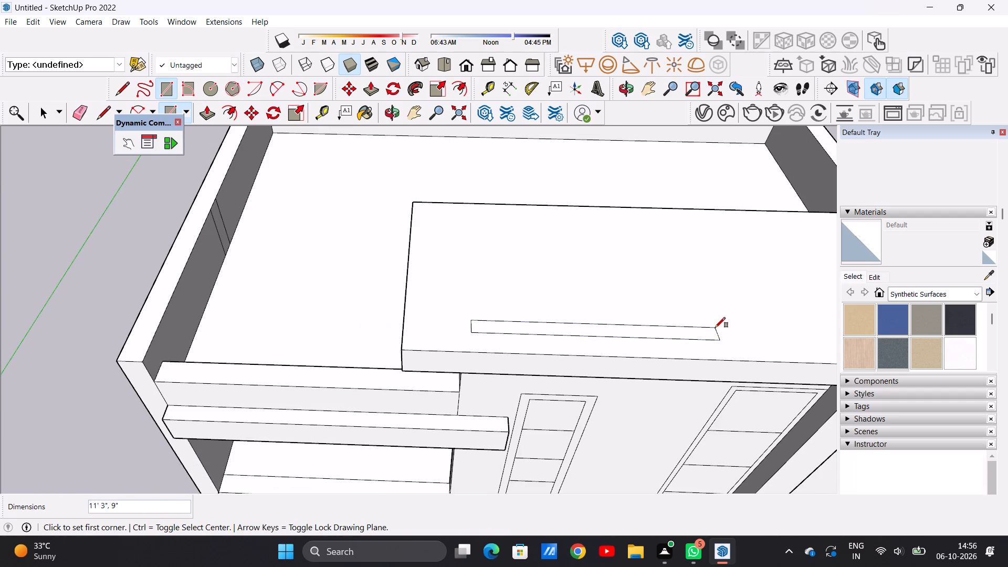
pyautogui.press('space')
# Examine the narrow rectangle's placement on the raised roof block relative to the front facade from above.
pyautogui.scroll(-4, 568, 314)
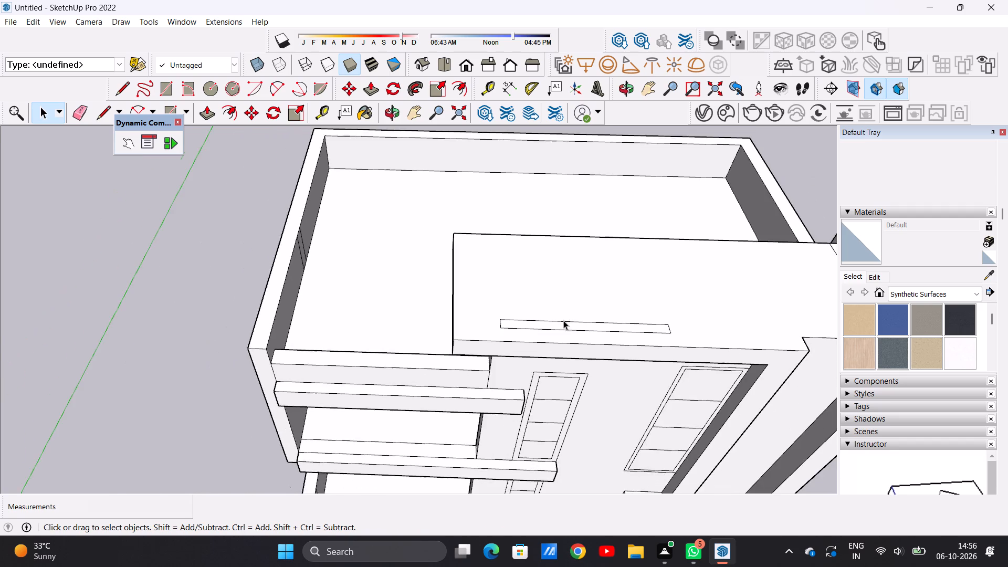
pyautogui.scroll(-10, 541, 311)
pyautogui.moveTo(601, 341); pyautogui.dragTo(593, 302, button='middle')
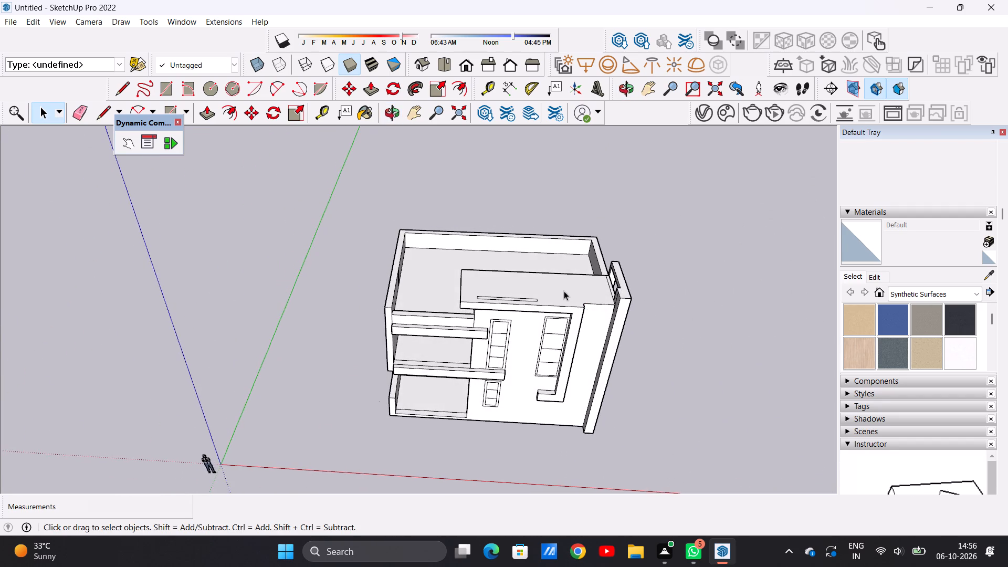
pyautogui.scroll(5, 559, 290)
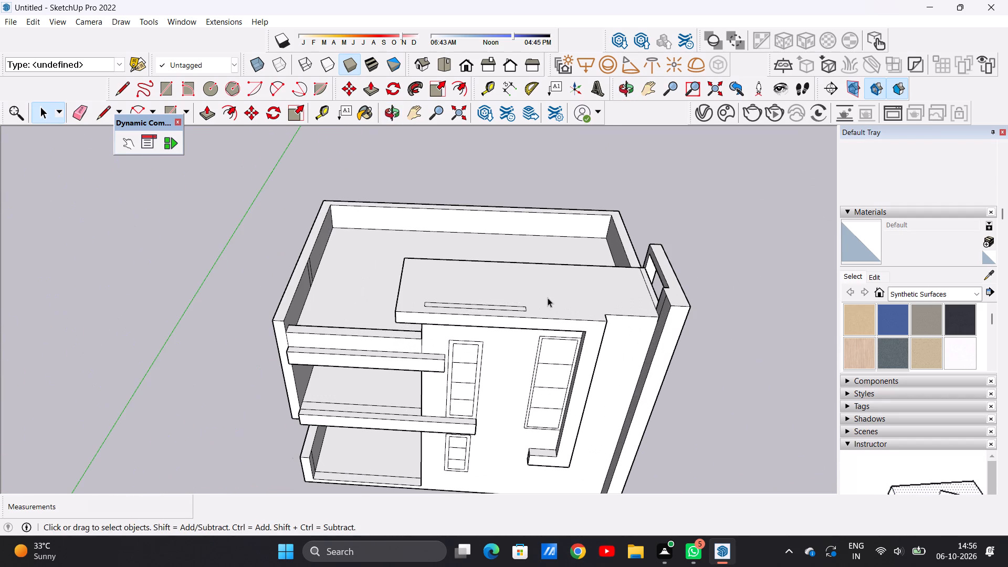
pyautogui.scroll(1, 518, 327)
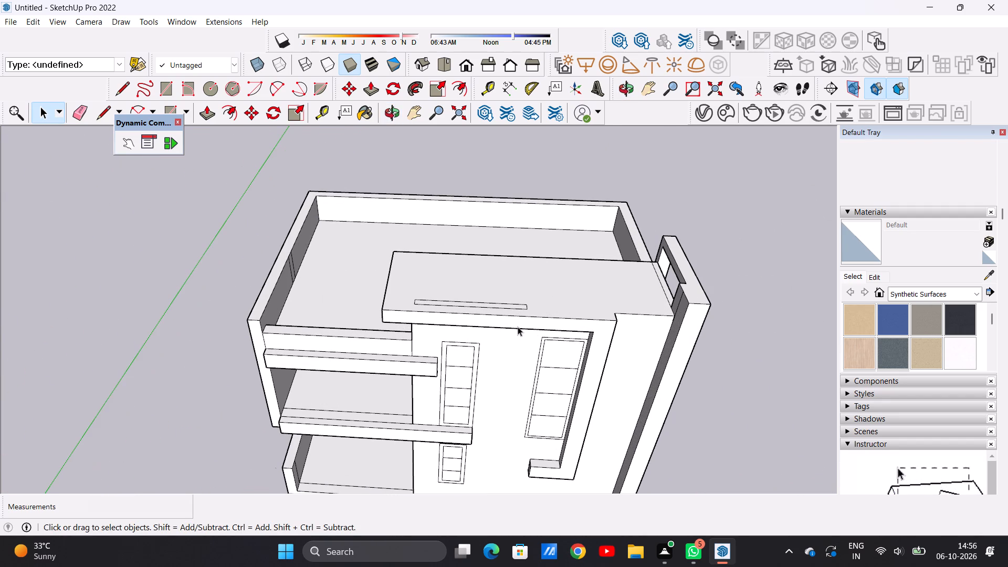
pyautogui.scroll(6, 564, 315)
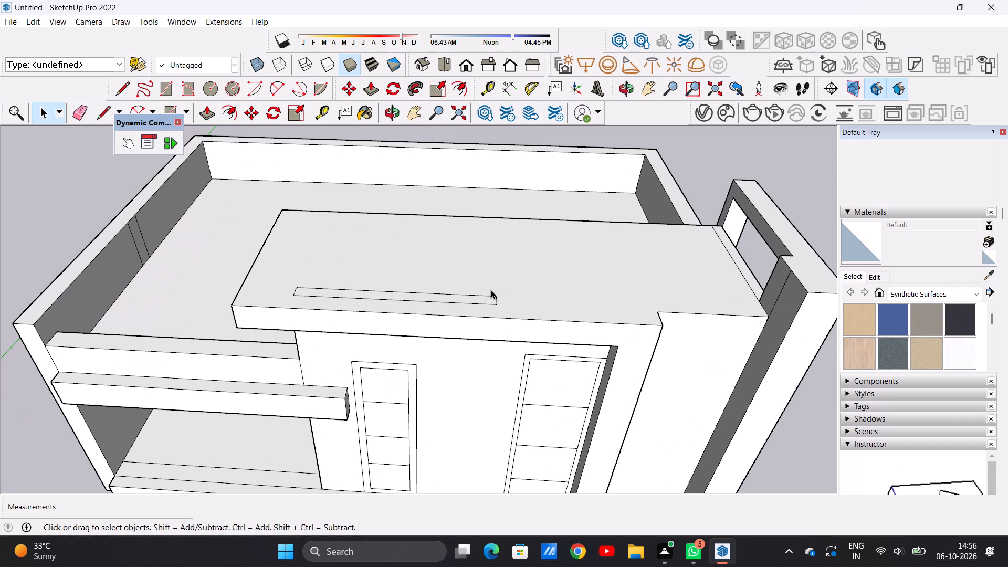
# Draw a rectangle about 1' 9" by 9" extending the narrow rectangle on the raised roof block toward the tall side wall.
pyautogui.scroll(8, 491, 290)
pyautogui.scroll(-10, 485, 300)
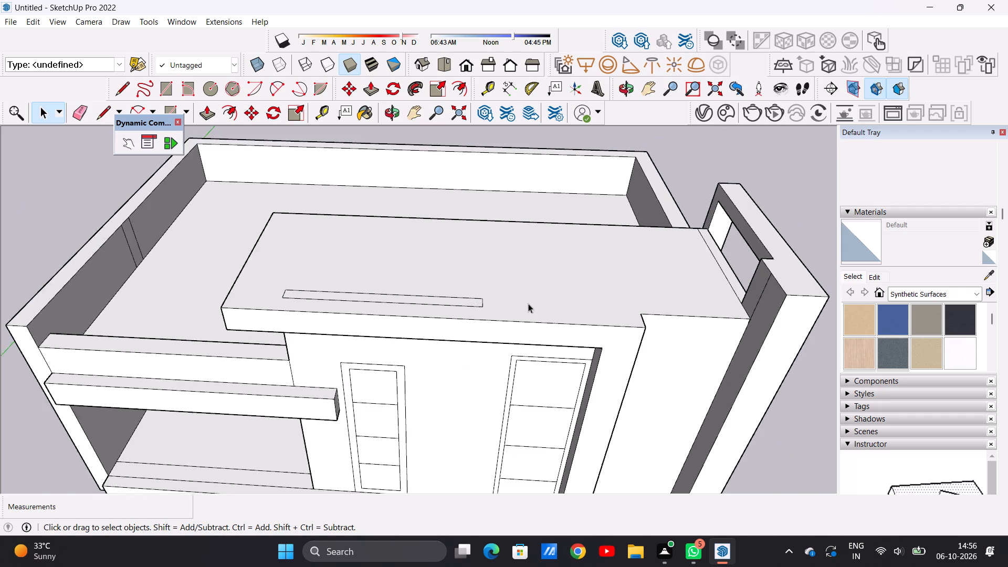
pyautogui.scroll(5, 553, 304)
pyautogui.press('r')
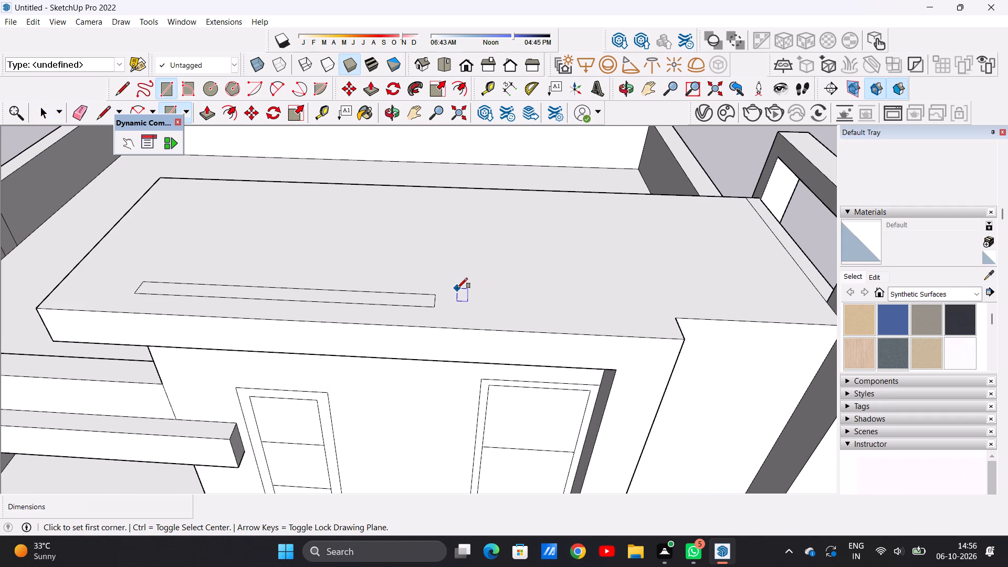
pyautogui.click(434, 304)
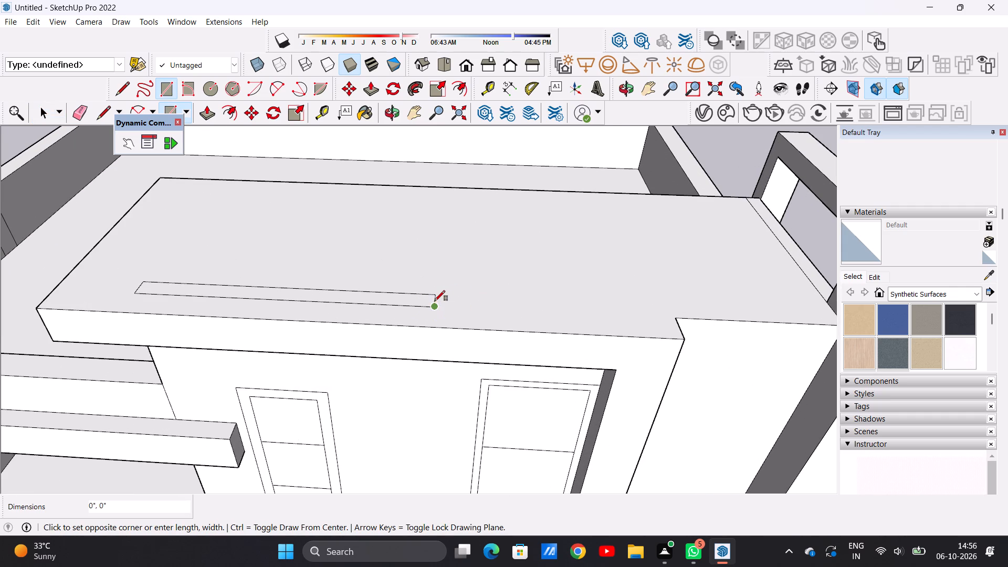
pyautogui.click(435, 298)
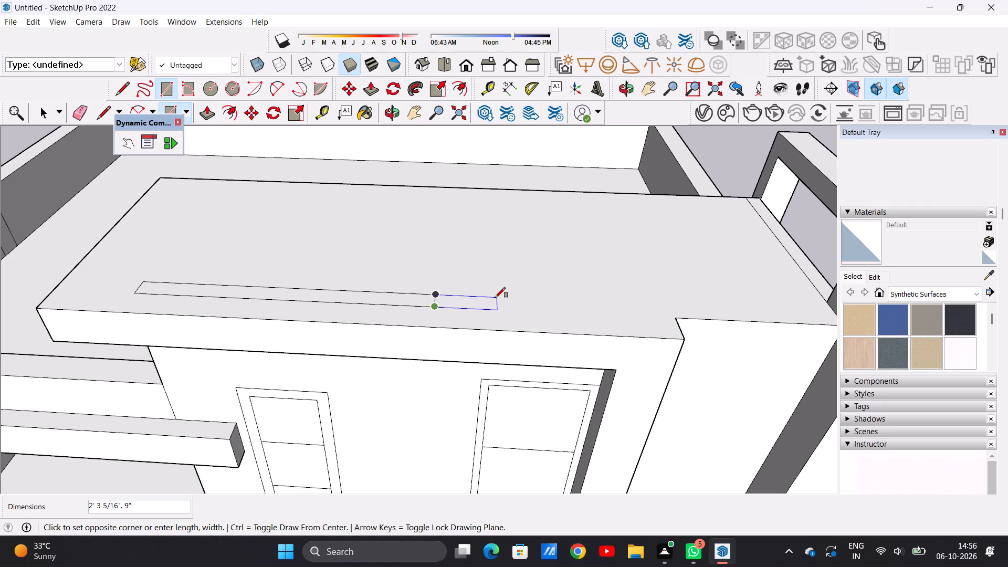
pyautogui.click(482, 298)
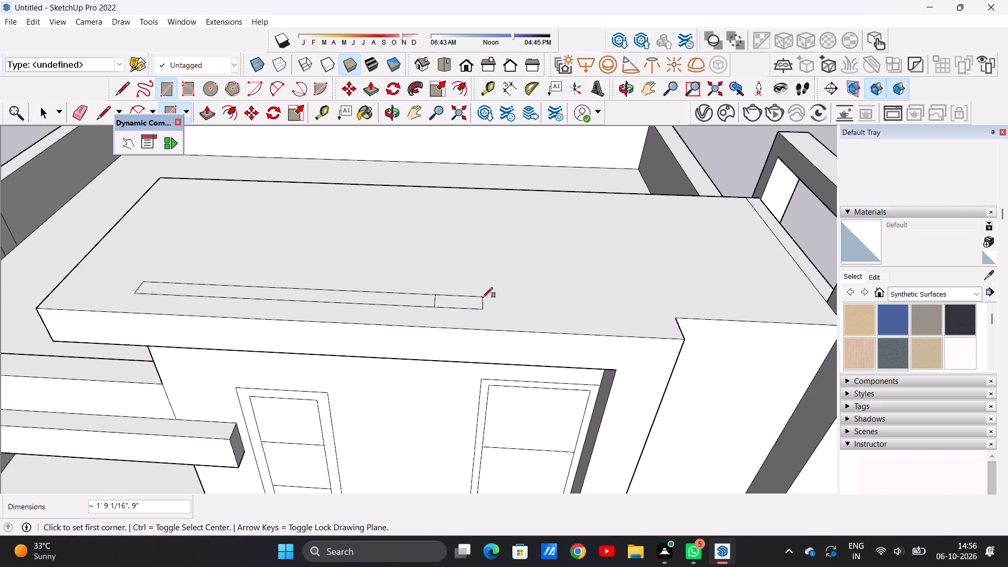
pyautogui.press('space')
# Erase the dividing edge between the narrow rectangle and its extension on the raised roof block.
pyautogui.scroll(-3, 409, 286)
pyautogui.moveTo(434, 372); pyautogui.dragTo(445, 341, button='middle')
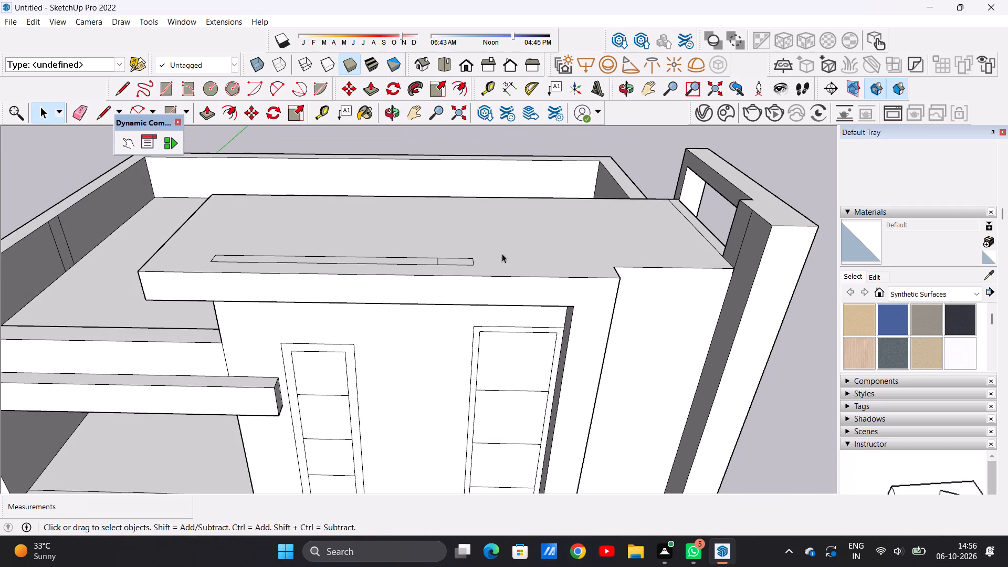
pyautogui.scroll(6, 495, 249)
pyautogui.moveTo(448, 283); pyautogui.dragTo(442, 331, button='middle')
pyautogui.scroll(5, 442, 323)
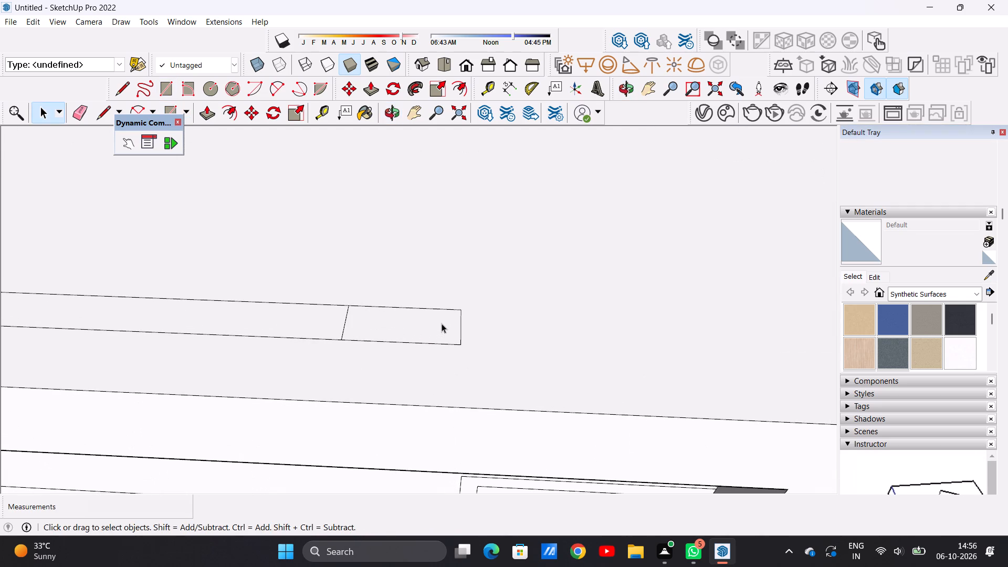
pyautogui.press('e')
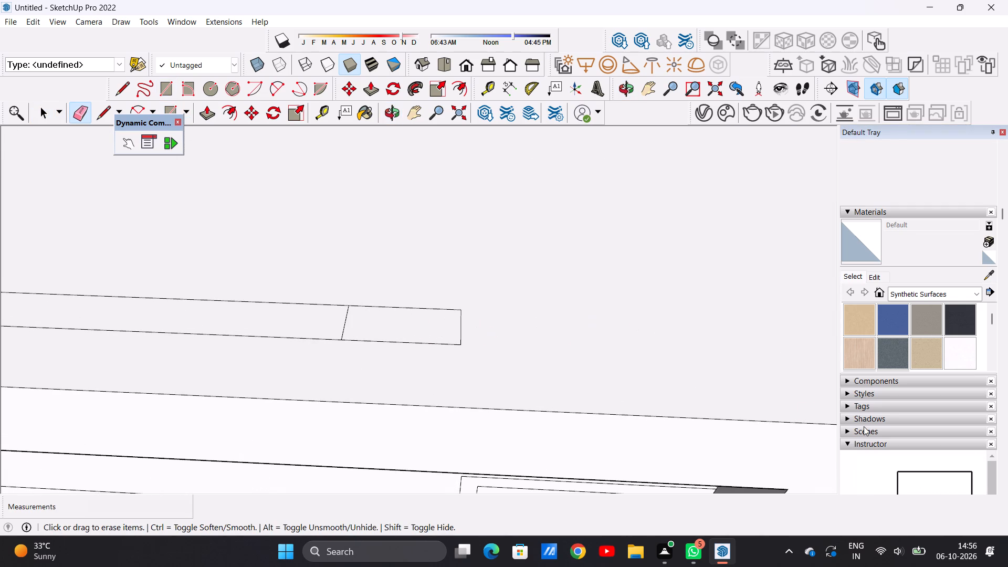
pyautogui.click(345, 318)
pyautogui.scroll(-11, 408, 343)
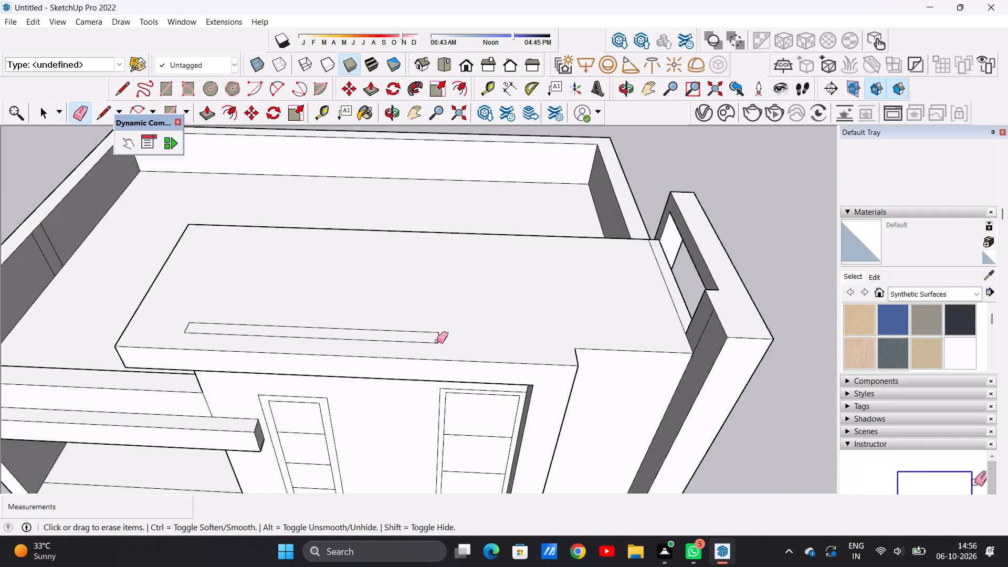
pyautogui.scroll(-8, 437, 341)
pyautogui.scroll(2, 400, 343)
pyautogui.press('space')
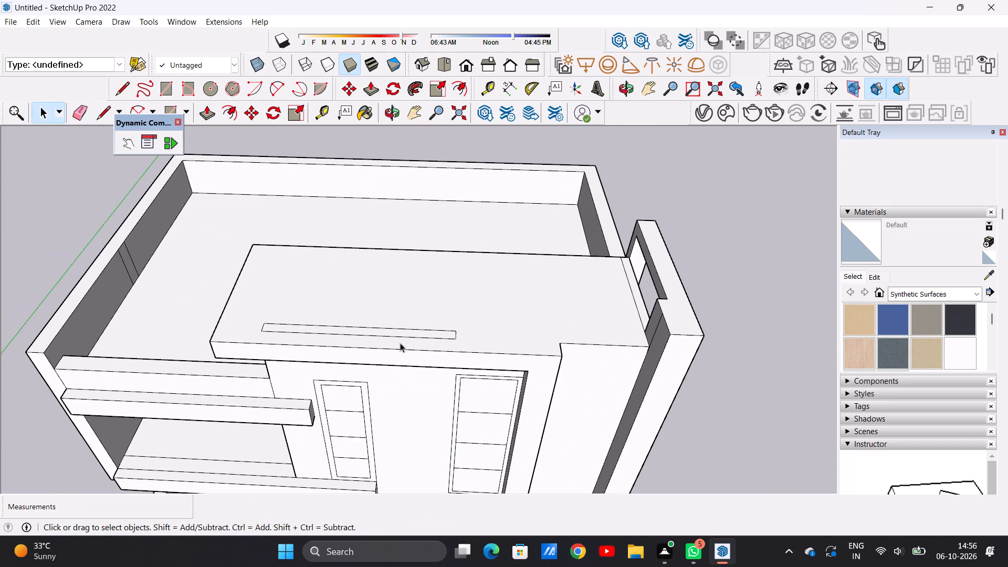
# Push/Pull the extended narrow rectangle up about 4' to form a thin upright wall on the raised roof block.
pyautogui.scroll(-1, 399, 339)
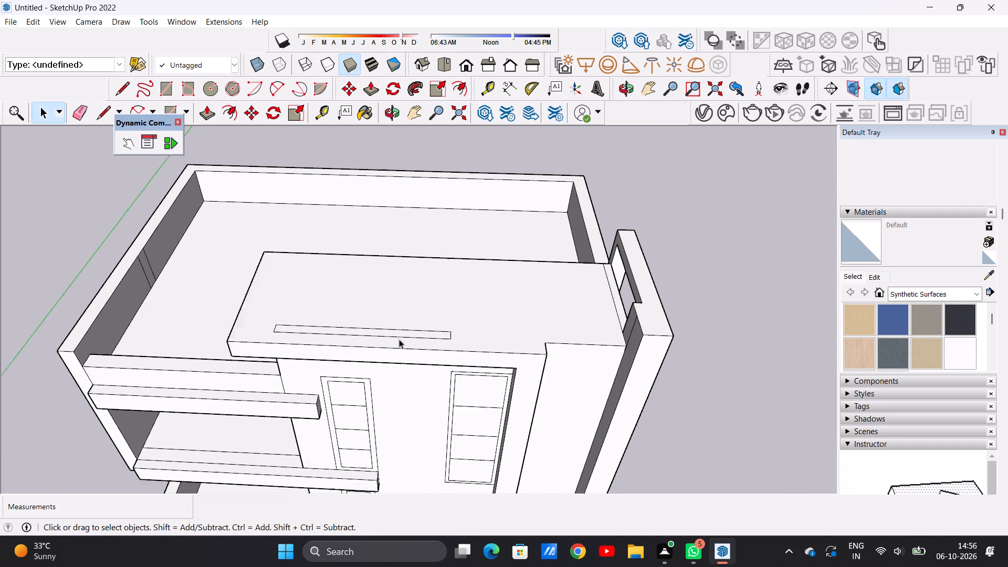
pyautogui.scroll(-2, 399, 339)
pyautogui.moveTo(414, 355); pyautogui.dragTo(410, 343, button='middle')
pyautogui.scroll(6, 436, 316)
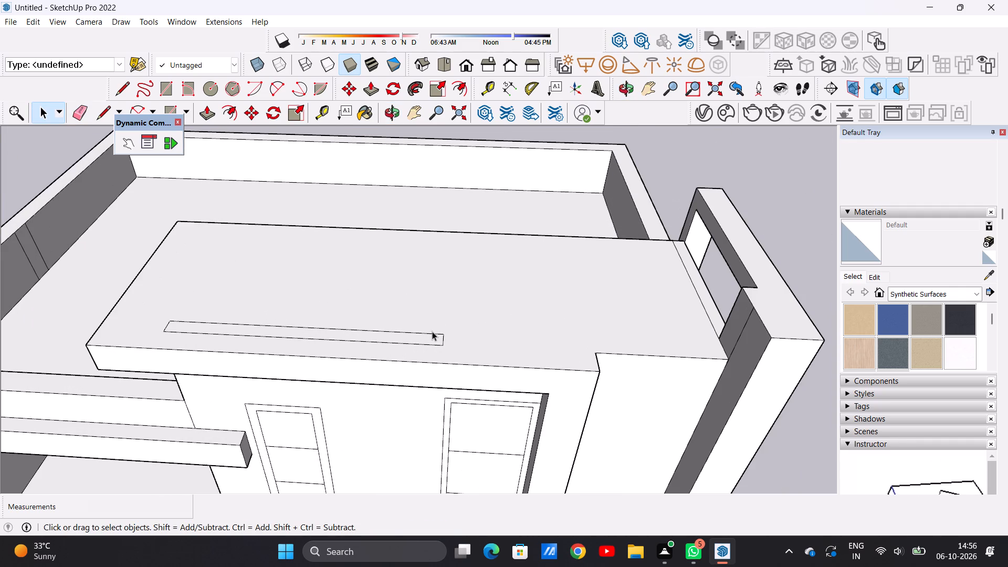
pyautogui.press('p')
pyautogui.scroll(11, 432, 331)
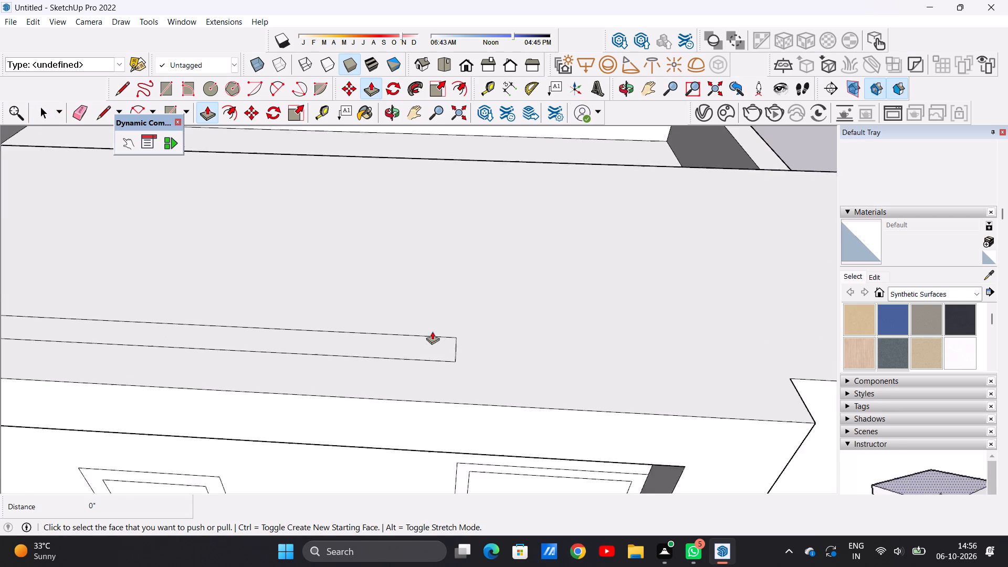
pyautogui.click(435, 347)
pyautogui.scroll(-11, 447, 300)
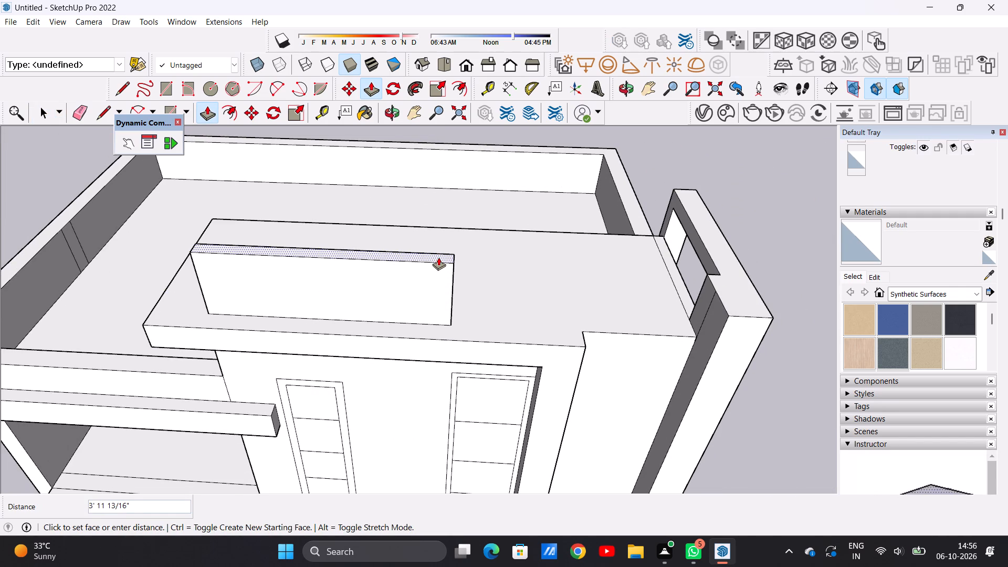
pyautogui.click(436, 256)
pyautogui.press('space')
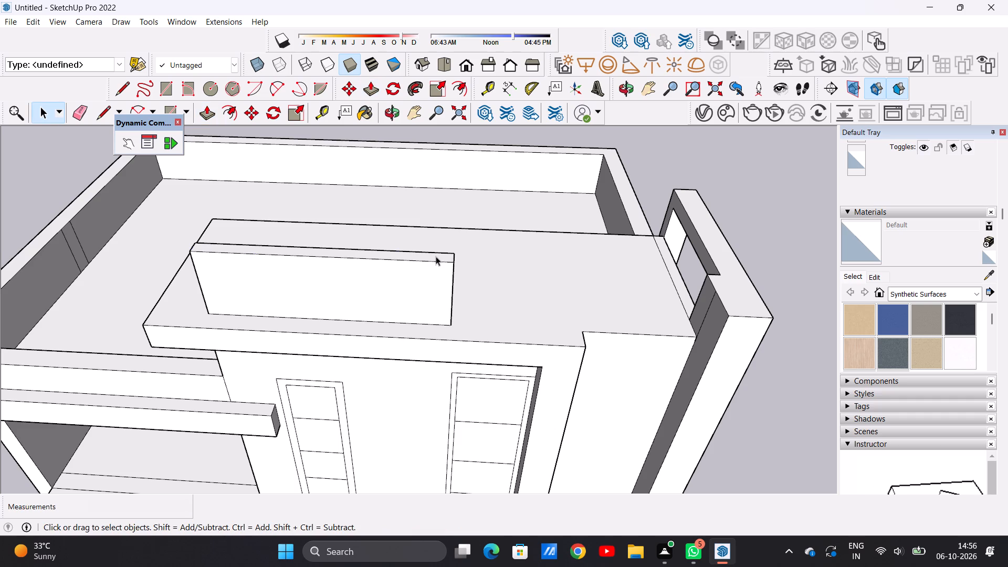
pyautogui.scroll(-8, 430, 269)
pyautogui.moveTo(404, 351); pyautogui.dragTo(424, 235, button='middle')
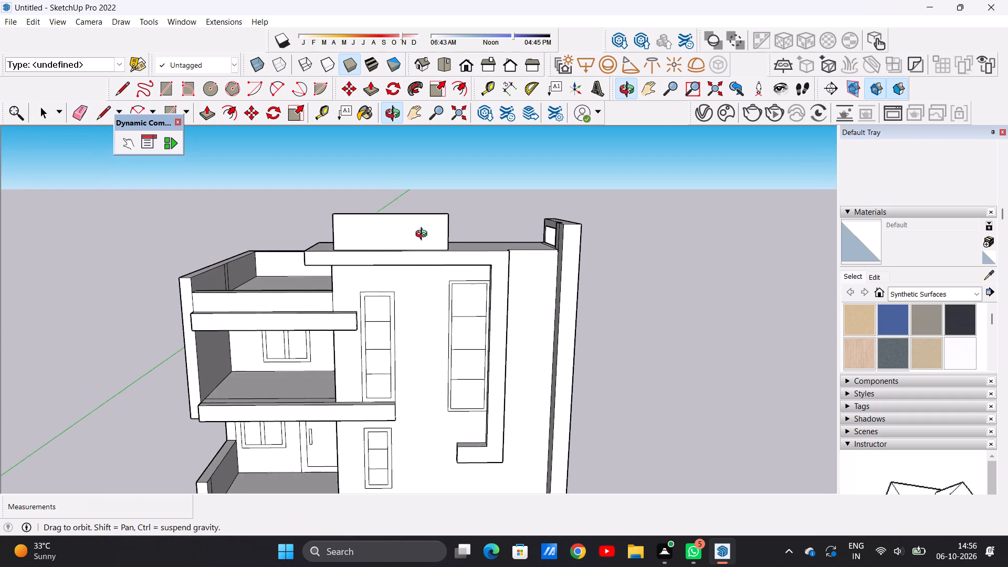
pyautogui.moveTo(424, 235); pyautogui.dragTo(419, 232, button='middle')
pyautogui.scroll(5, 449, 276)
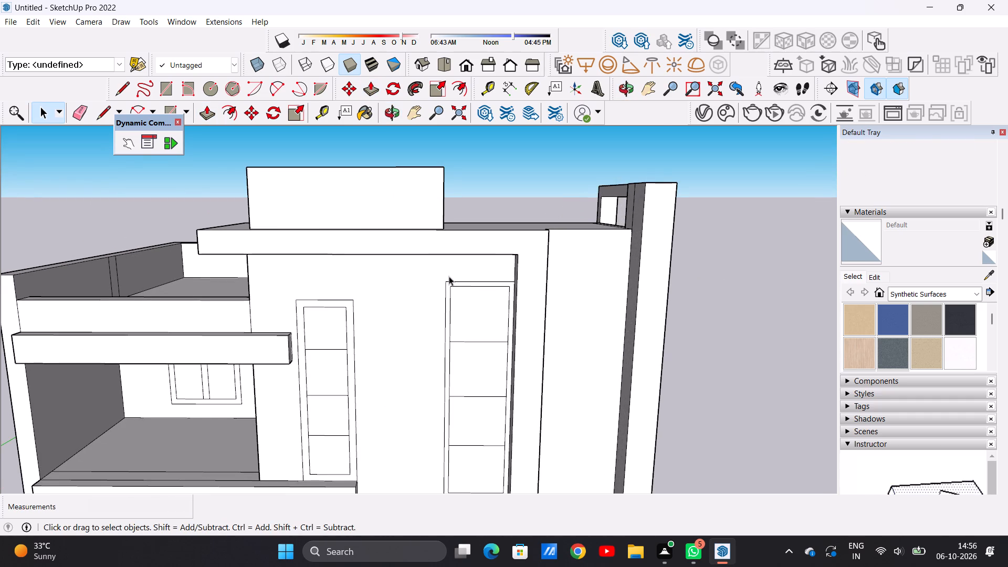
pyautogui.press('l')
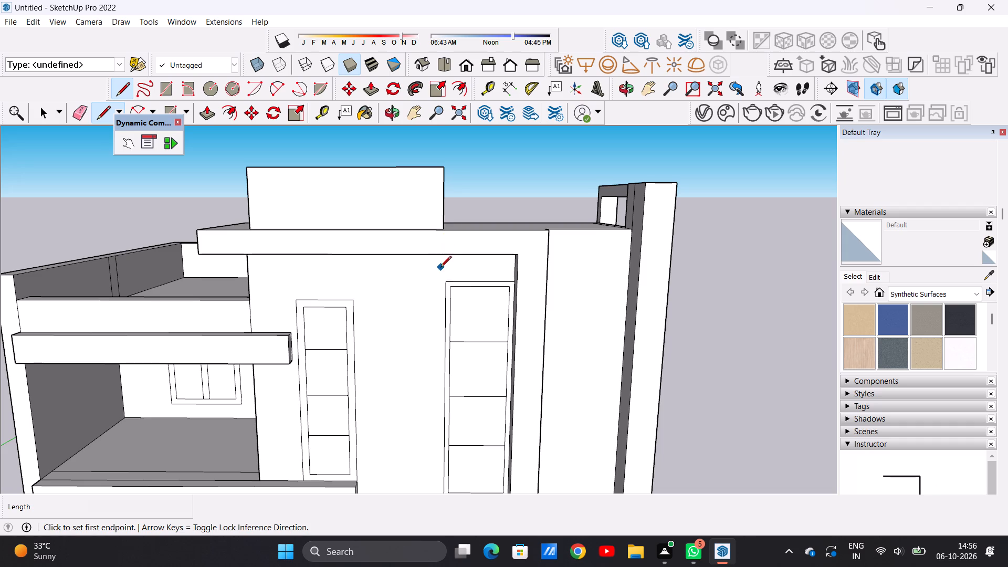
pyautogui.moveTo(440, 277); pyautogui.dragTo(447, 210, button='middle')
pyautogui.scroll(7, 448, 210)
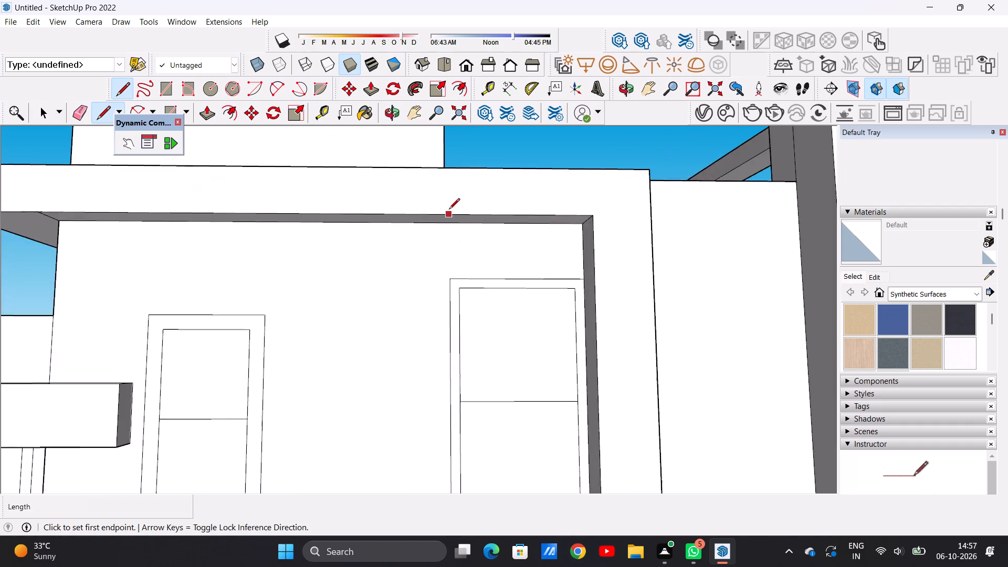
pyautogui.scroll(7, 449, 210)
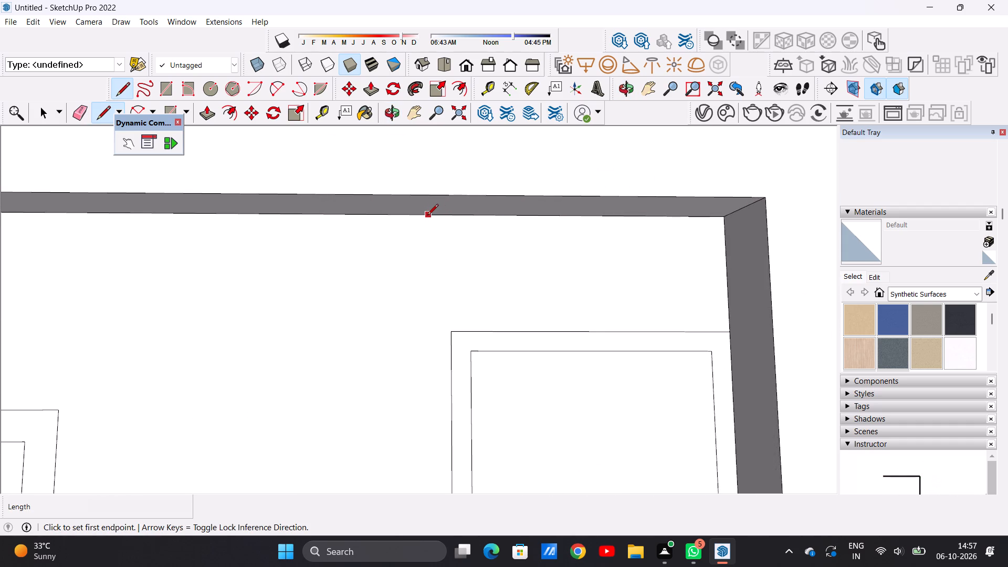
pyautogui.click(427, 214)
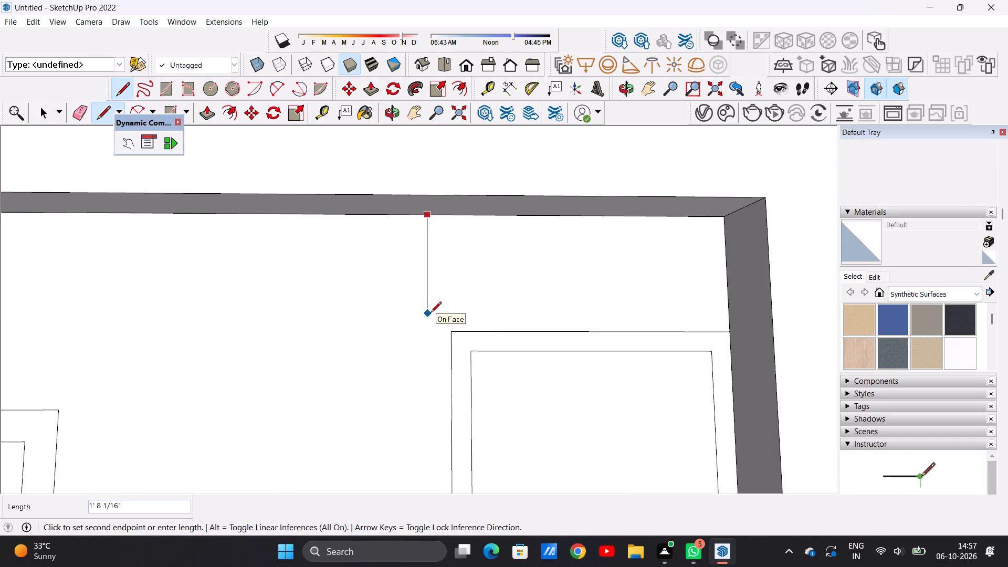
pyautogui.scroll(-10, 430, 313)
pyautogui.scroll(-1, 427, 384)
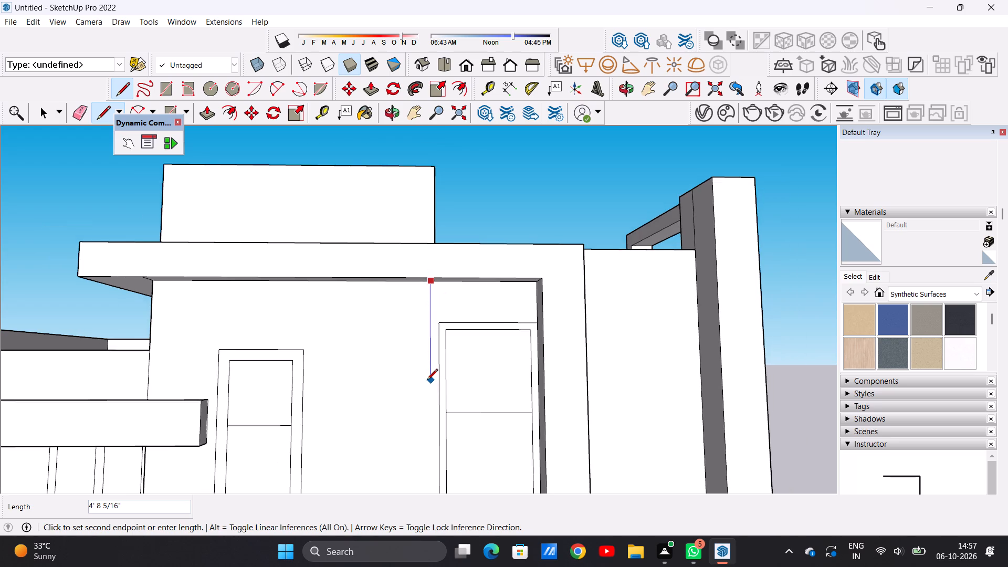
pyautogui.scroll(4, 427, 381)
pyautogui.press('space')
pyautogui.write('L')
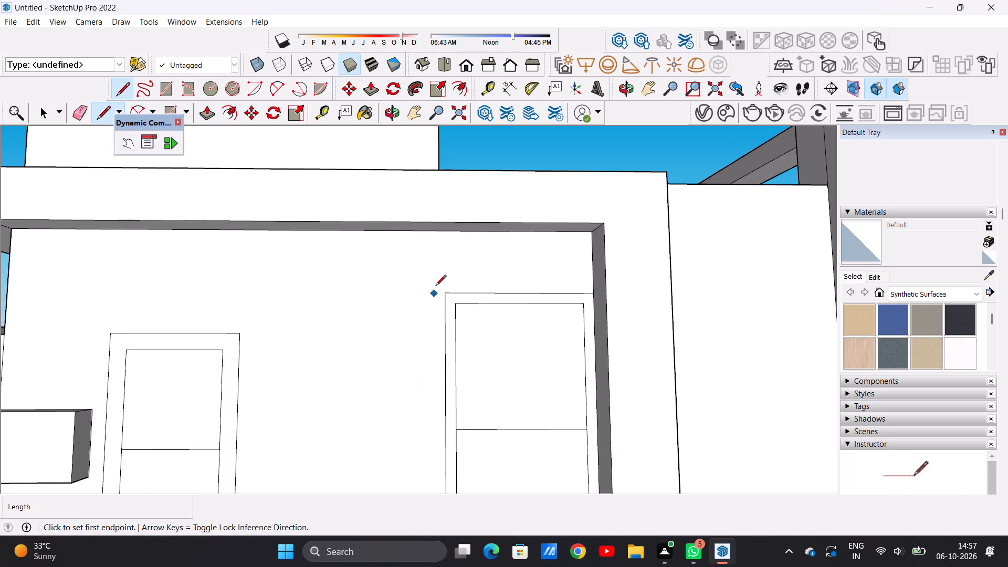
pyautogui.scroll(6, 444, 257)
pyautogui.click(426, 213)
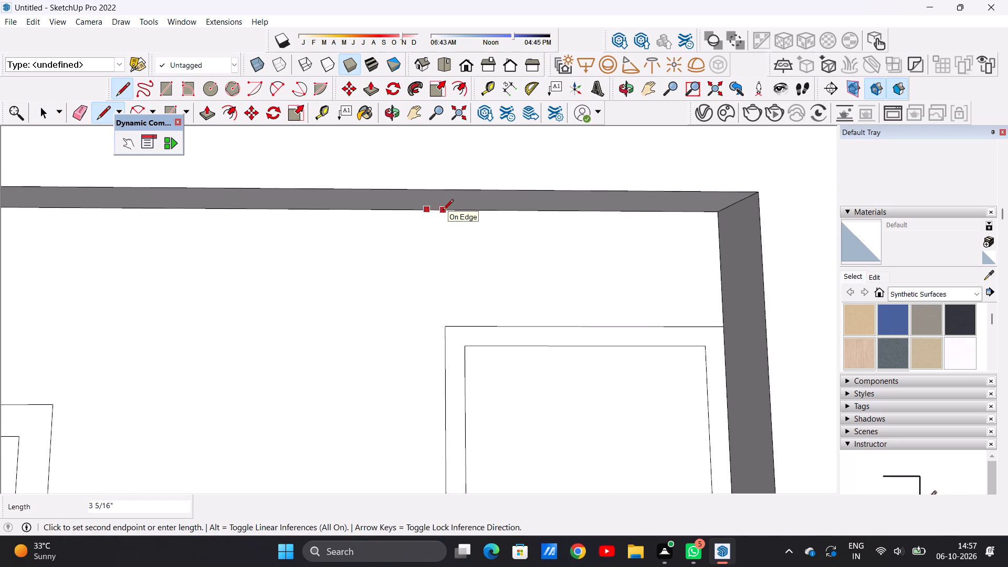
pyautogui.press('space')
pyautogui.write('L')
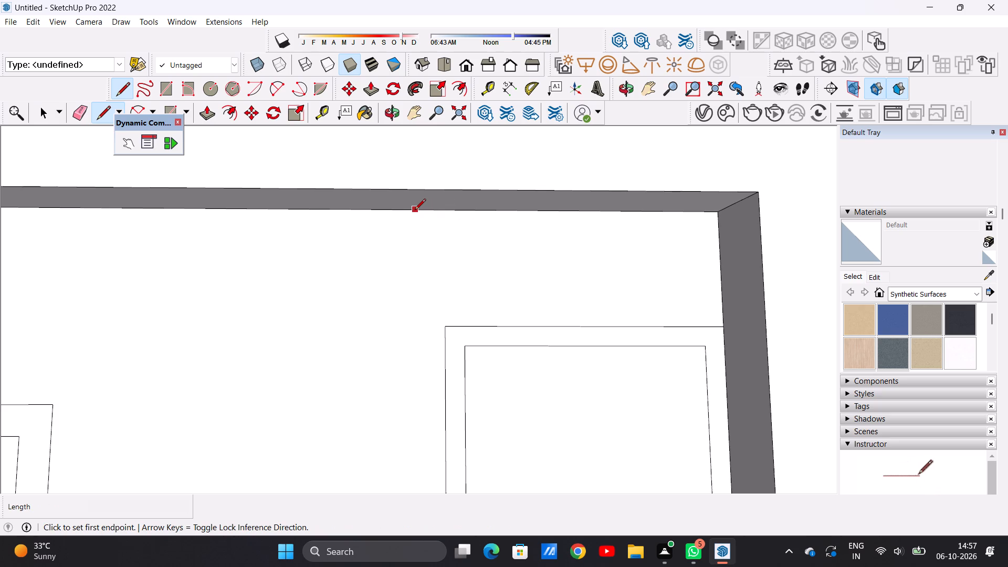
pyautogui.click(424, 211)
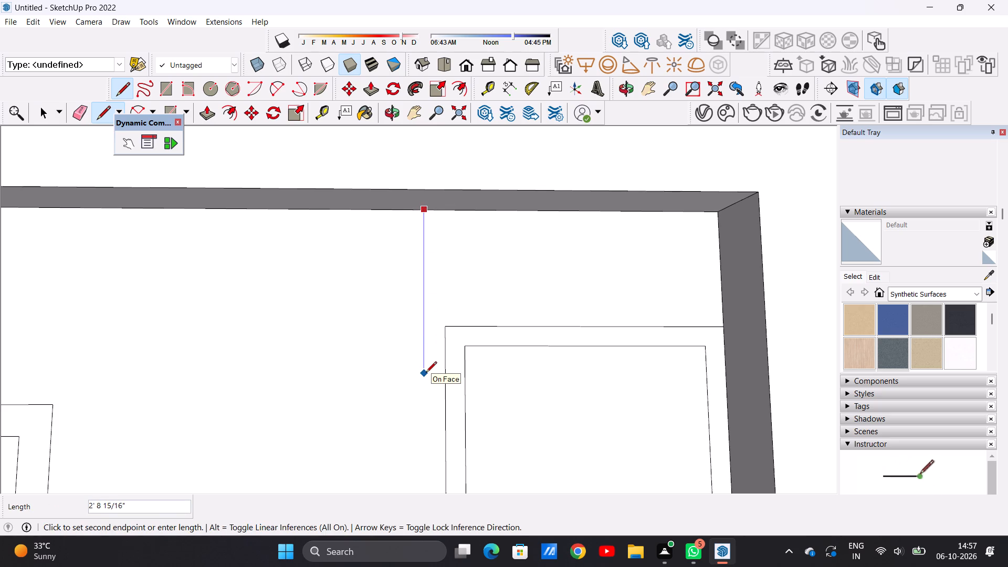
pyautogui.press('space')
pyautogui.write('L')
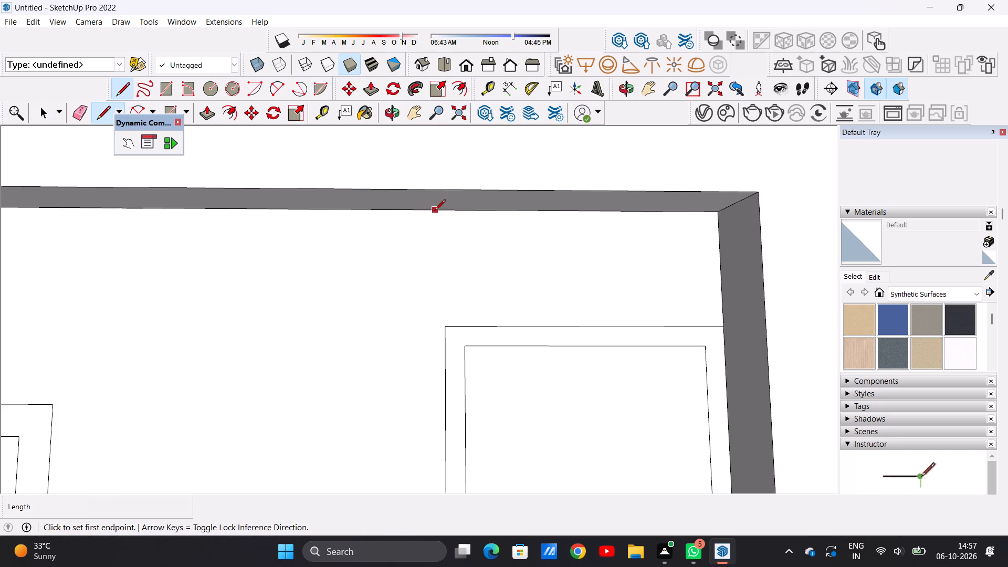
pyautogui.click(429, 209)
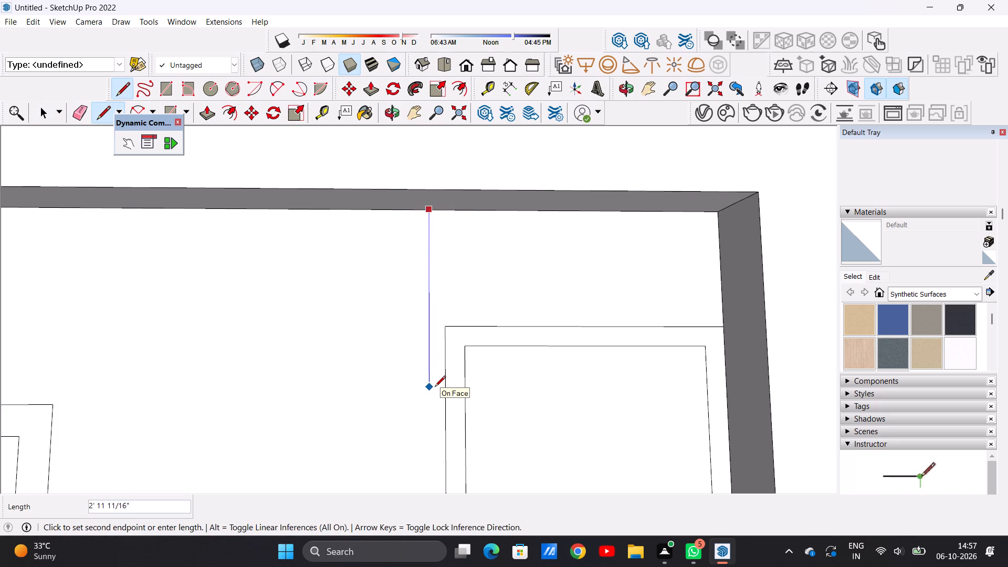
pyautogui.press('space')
# Draw a vertical line about 32' 10" down the front wall, from beneath the projecting band to the base edge, beside the tall window within the band.
pyautogui.write('L')
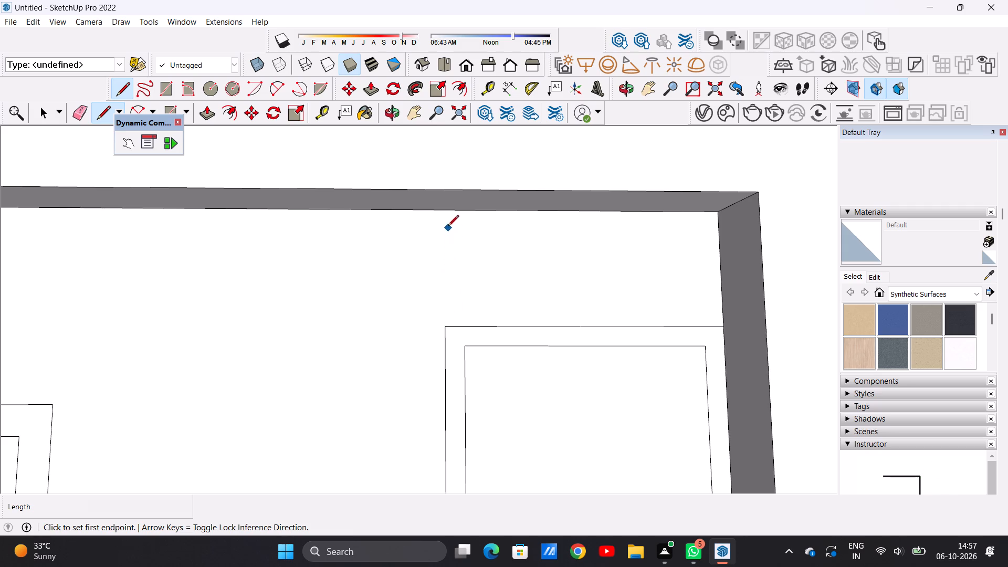
pyautogui.click(434, 211)
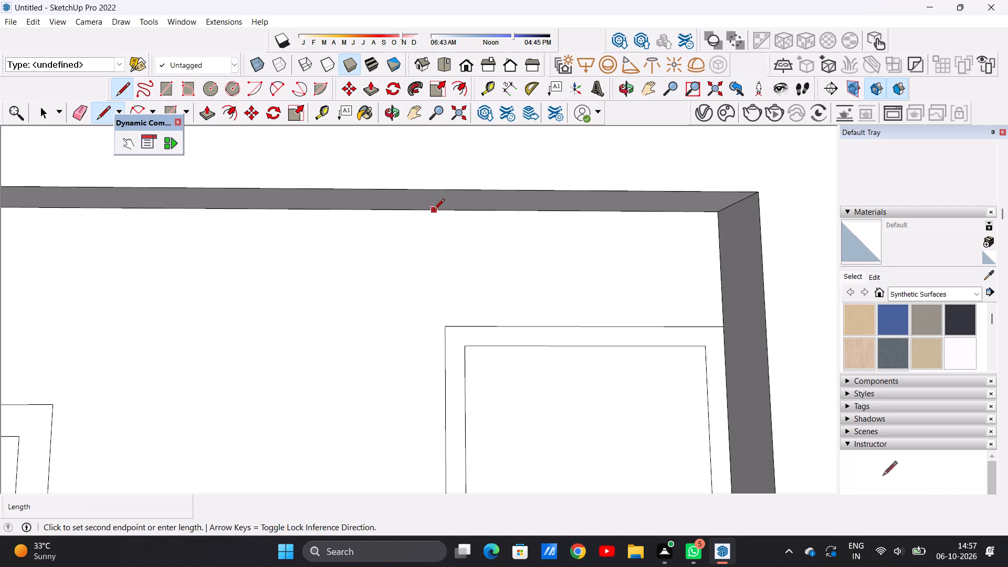
pyautogui.scroll(-13, 438, 331)
pyautogui.scroll(-7, 431, 400)
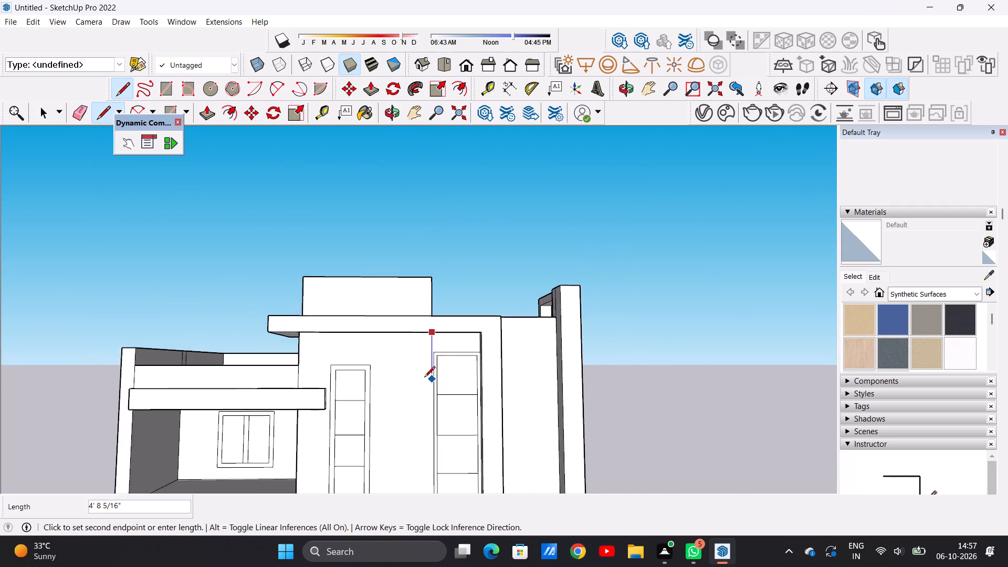
pyautogui.scroll(-9, 424, 378)
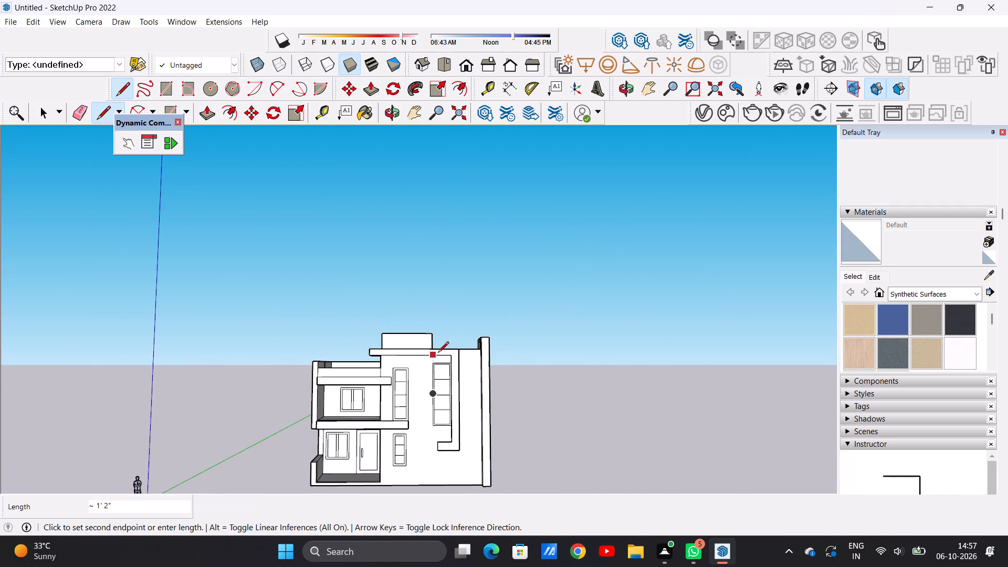
pyautogui.scroll(-3, 438, 353)
pyautogui.scroll(9, 438, 450)
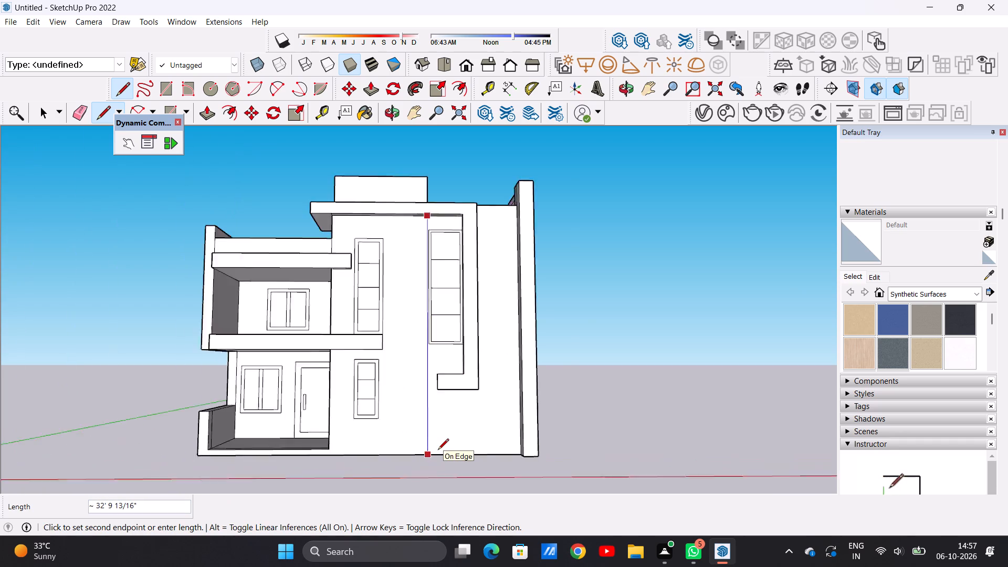
pyautogui.scroll(4, 438, 450)
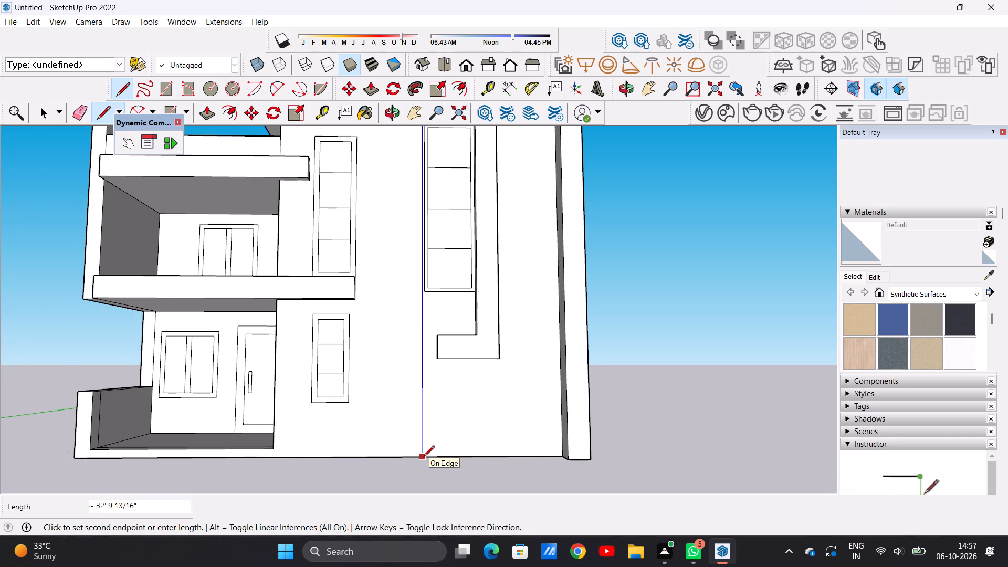
pyautogui.click(424, 457)
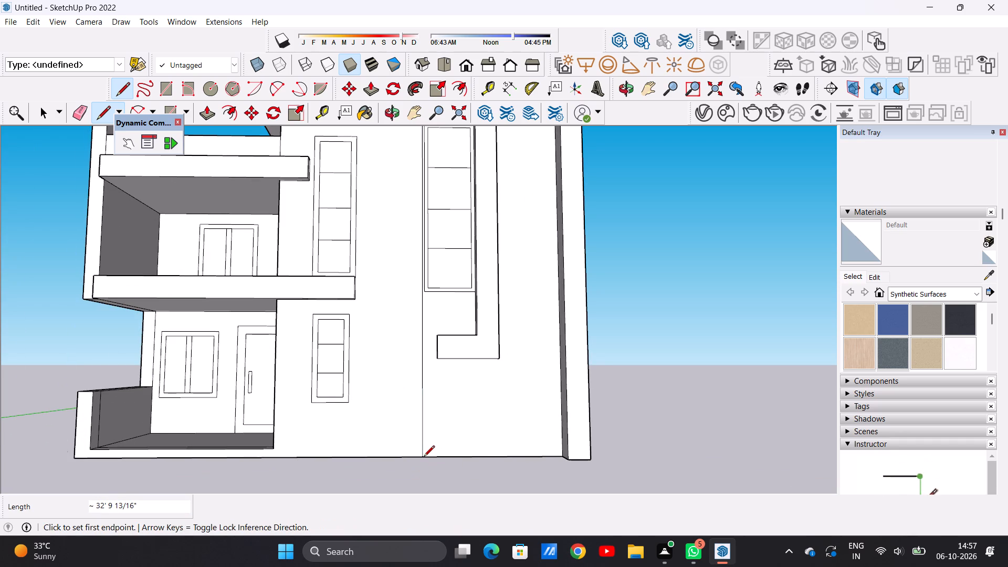
# Erase the short dividing edge on the end face of the projecting band's lower leg on the front wall.
pyautogui.press('space')
pyautogui.moveTo(421, 359); pyautogui.dragTo(490, 412, button='middle')
pyautogui.scroll(5, 469, 364)
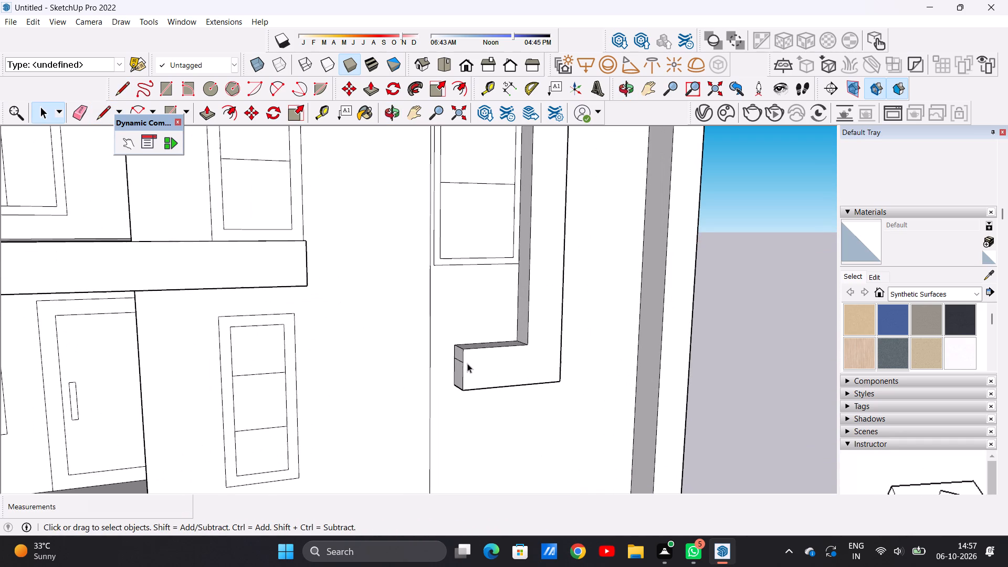
pyautogui.scroll(1, 467, 363)
pyautogui.moveTo(445, 363); pyautogui.dragTo(475, 383, button='middle')
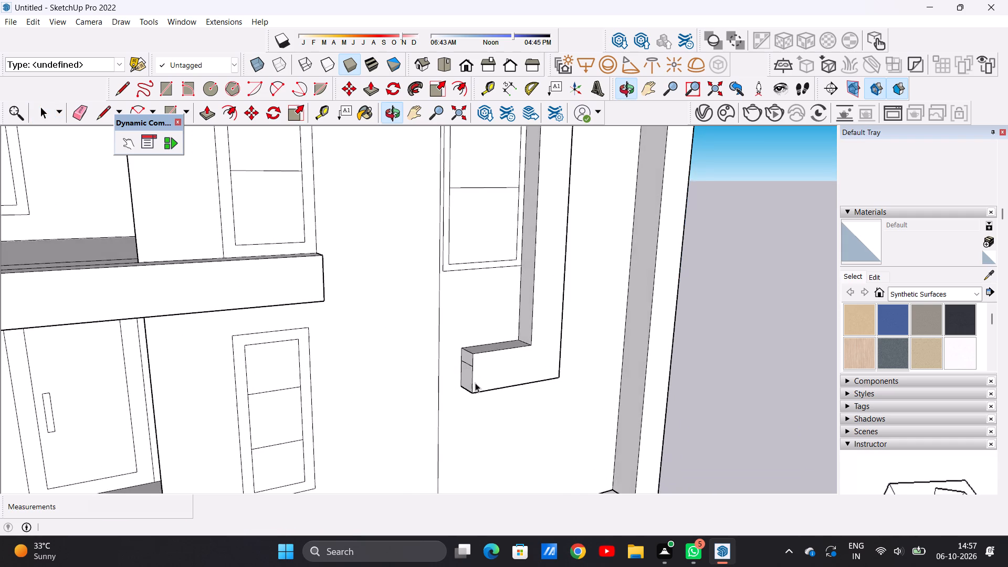
pyautogui.scroll(13, 474, 363)
pyautogui.press('space')
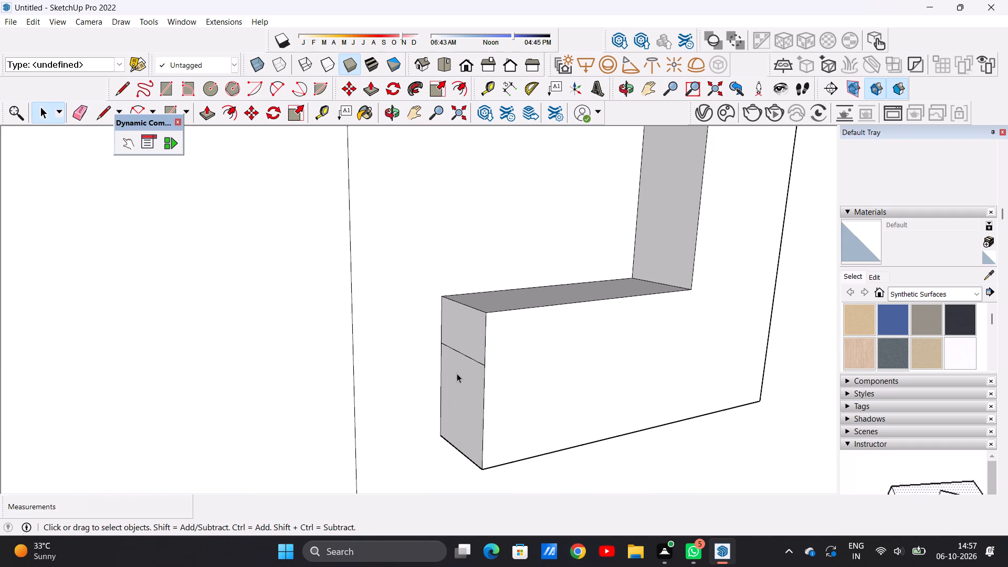
pyautogui.write('E')
pyautogui.scroll(6, 438, 365)
pyautogui.moveTo(486, 330); pyautogui.dragTo(478, 376)
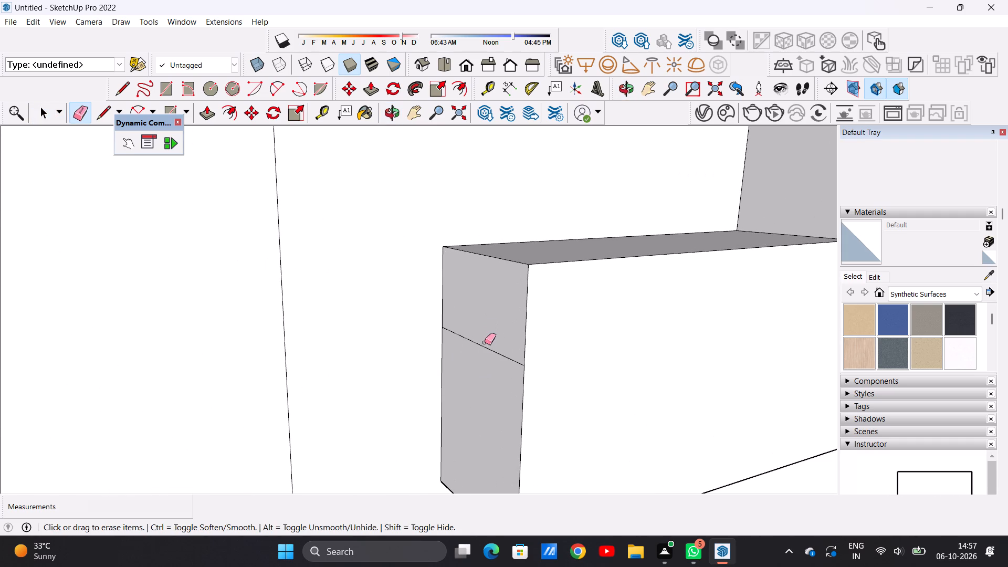
pyautogui.moveTo(485, 342); pyautogui.dragTo(484, 359)
pyautogui.scroll(-13, 484, 359)
pyautogui.press('space')
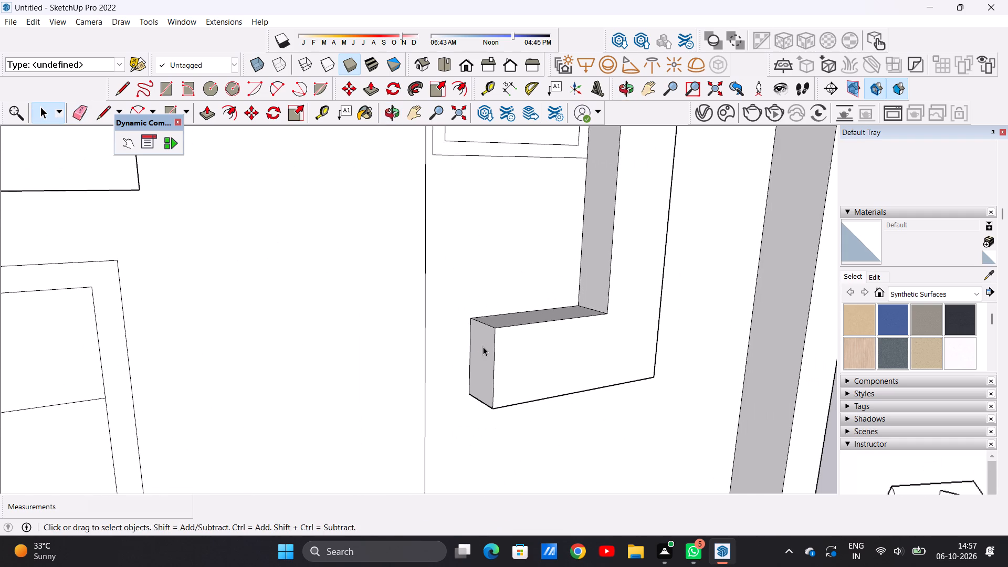
# Push/Pull the end face of the band's lower leg about 1' 4" to the vertical facade line, and extend it further past that line.
pyautogui.write('P')
pyautogui.scroll(7, 483, 346)
pyautogui.click(487, 347)
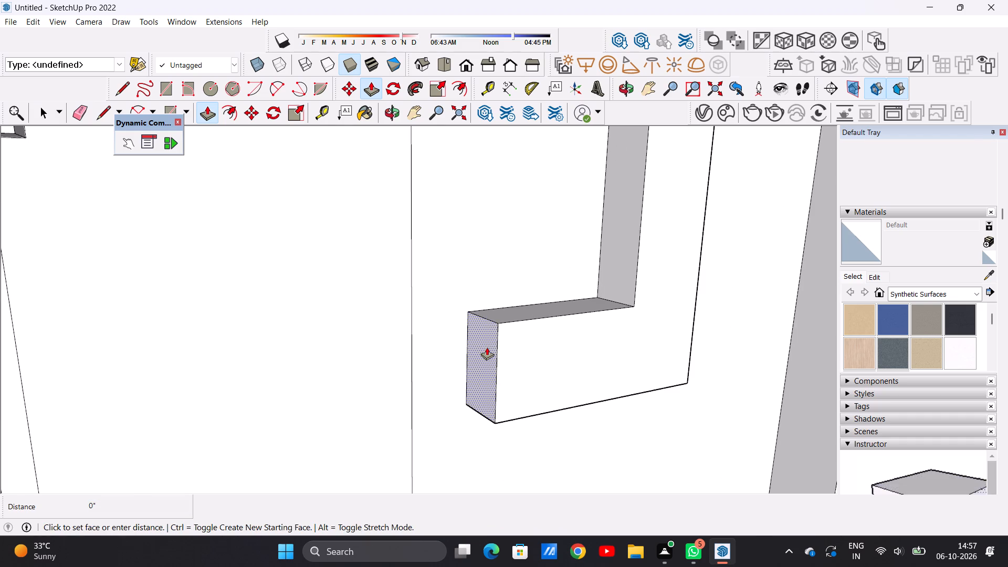
pyautogui.click(418, 364)
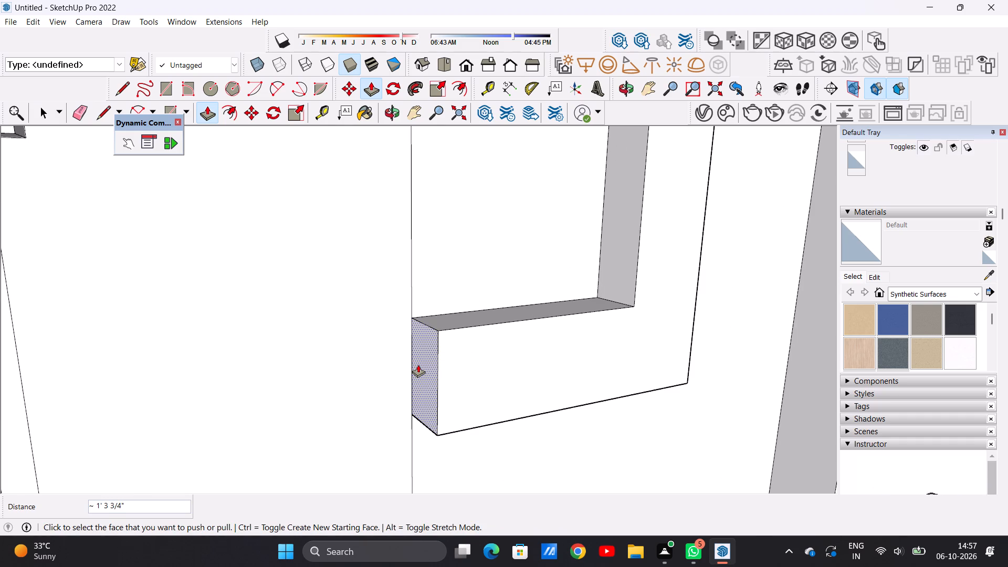
pyautogui.scroll(5, 432, 382)
pyautogui.click(422, 375)
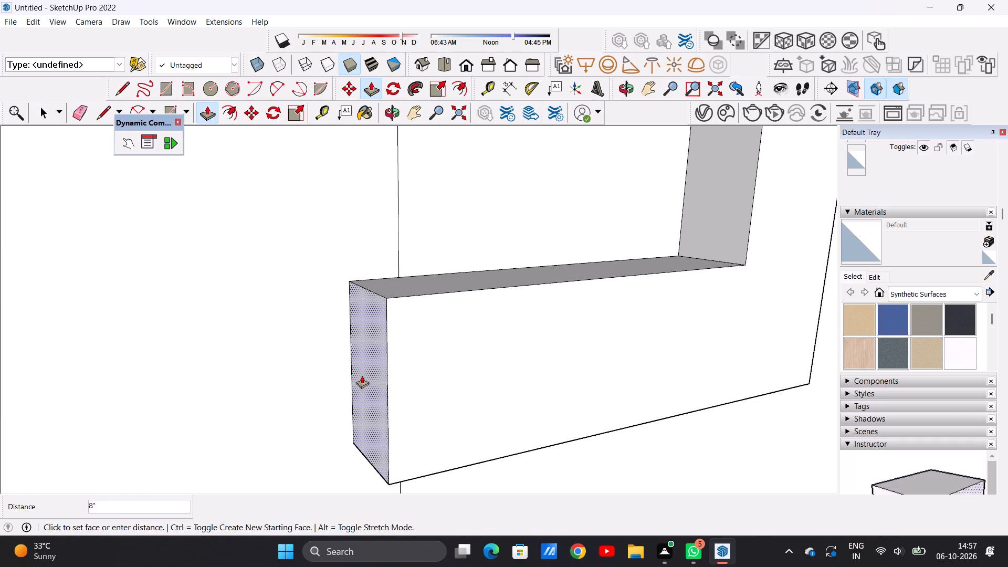
pyautogui.scroll(-12, 380, 366)
pyautogui.moveTo(382, 349); pyautogui.dragTo(345, 344, button='middle')
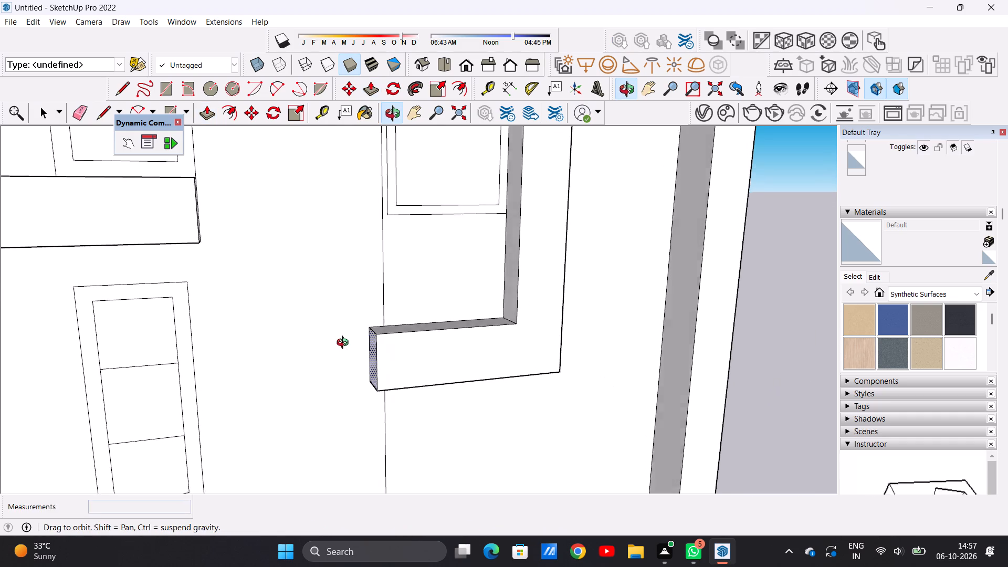
pyautogui.moveTo(345, 344); pyautogui.dragTo(340, 342, button='middle')
pyautogui.click(332, 338)
pyautogui.press('space')
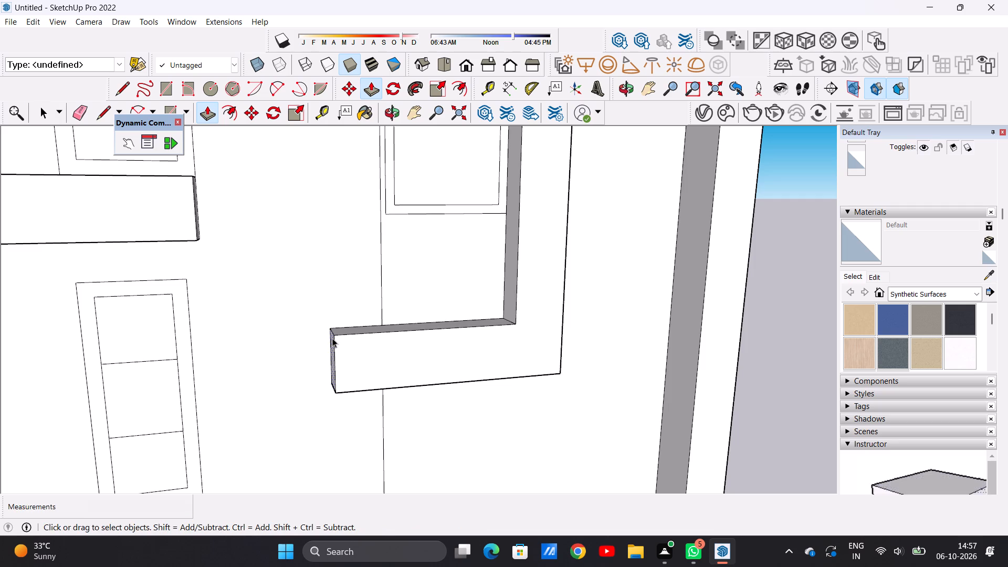
# Examine the whole front facade, including the extended band, balcony and windows, from several angles and distances.
pyautogui.scroll(-17, 385, 374)
pyautogui.moveTo(493, 291); pyautogui.dragTo(403, 290, button='middle')
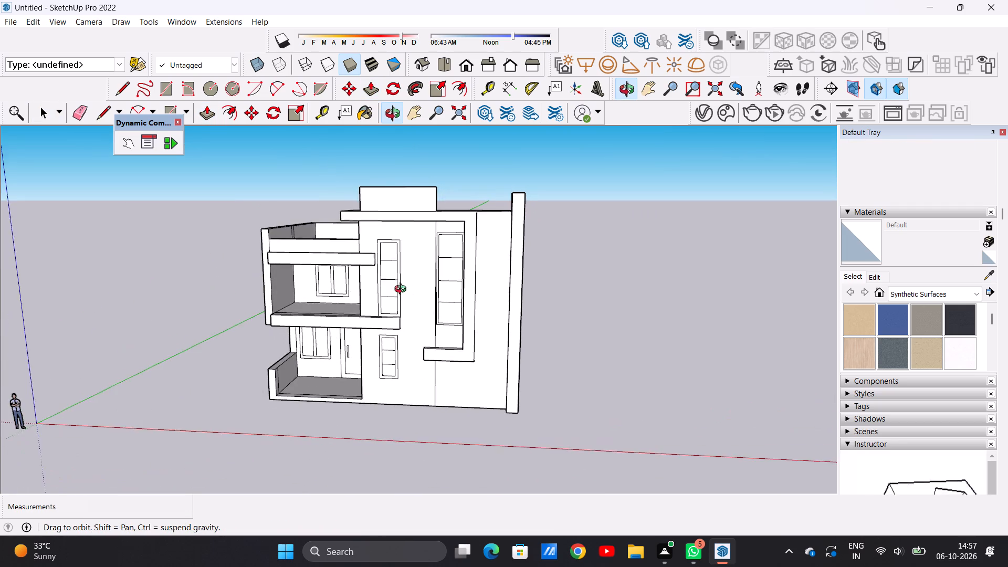
pyautogui.moveTo(403, 290); pyautogui.dragTo(442, 270, button='middle')
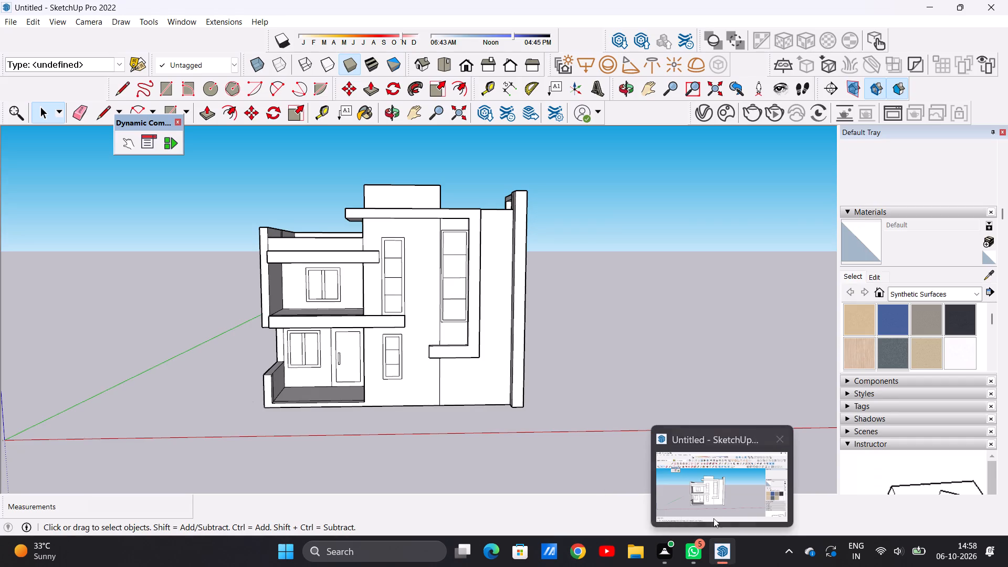
pyautogui.click(706, 494)
pyautogui.scroll(5, 443, 293)
pyautogui.scroll(-8, 460, 271)
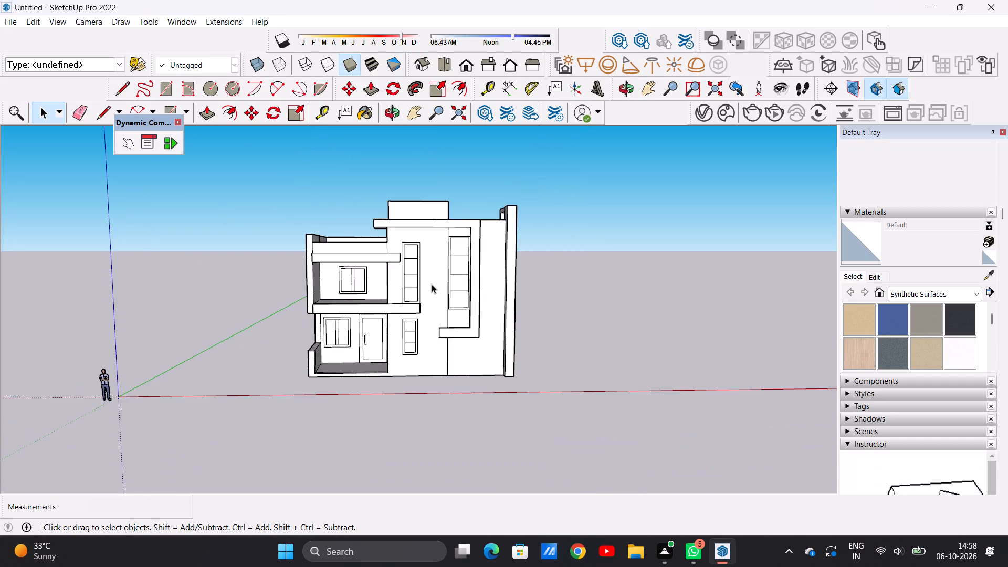
pyautogui.moveTo(432, 284); pyautogui.dragTo(436, 302, button='middle')
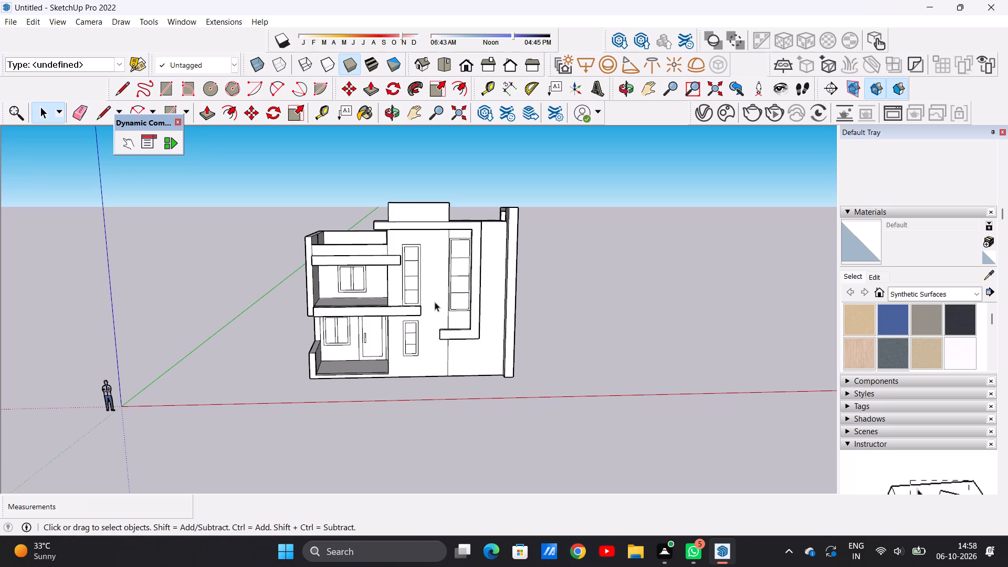
pyautogui.scroll(-3, 435, 302)
pyautogui.scroll(7, 435, 294)
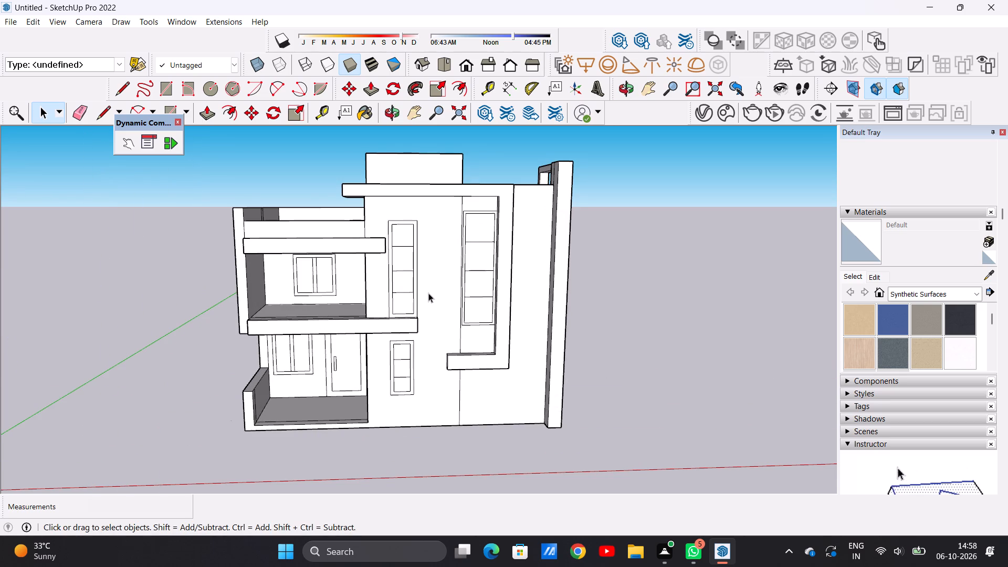
pyautogui.scroll(-7, 442, 288)
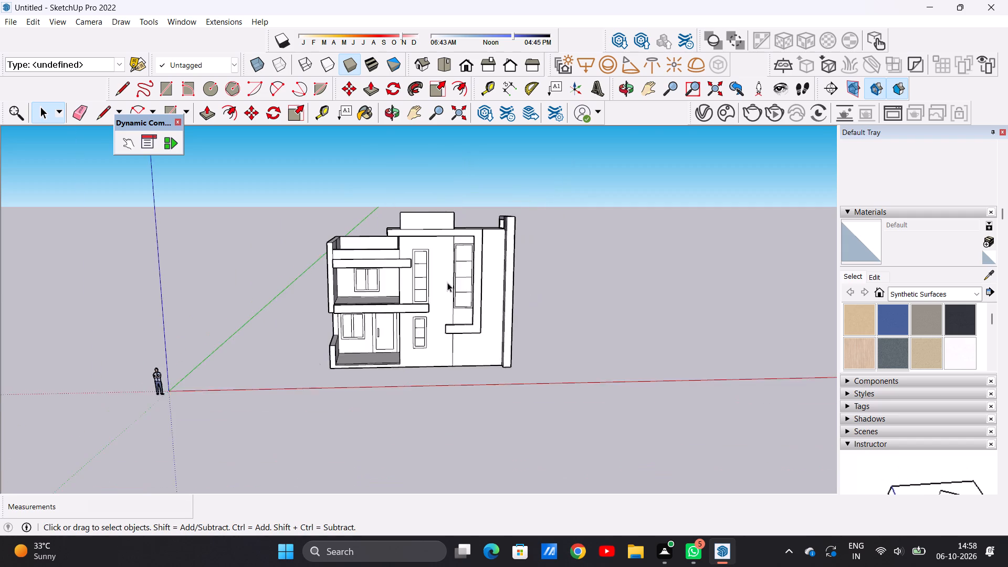
pyautogui.scroll(8, 388, 307)
pyautogui.moveTo(356, 307); pyautogui.dragTo(631, 272, button='middle')
pyautogui.moveTo(618, 277); pyautogui.dragTo(400, 310, button='middle')
pyautogui.middleClick(247, 311)
pyautogui.moveTo(197, 319); pyautogui.dragTo(182, 316, button='middle')
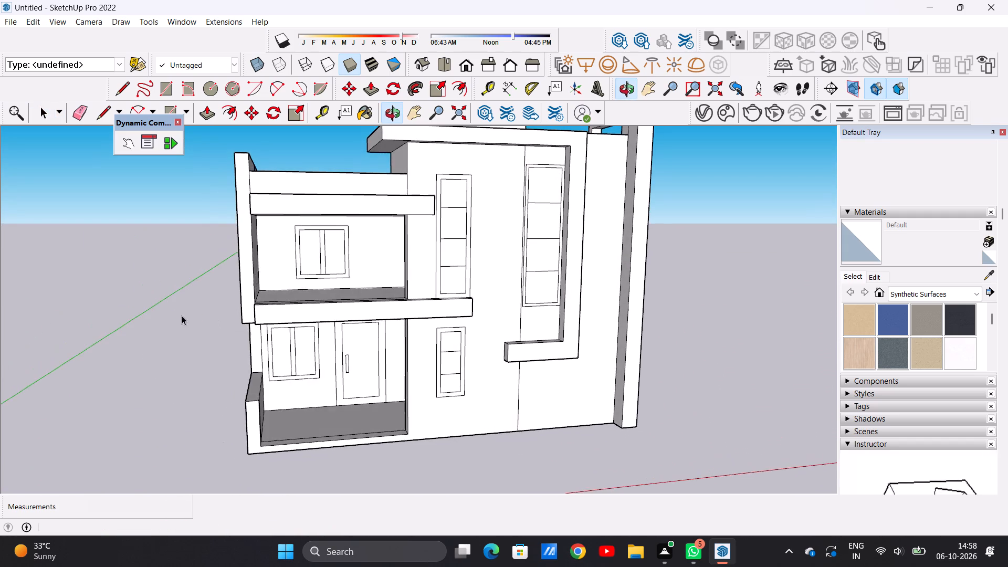
pyautogui.moveTo(531, 310); pyautogui.dragTo(490, 314, button='middle')
pyautogui.scroll(-6, 436, 342)
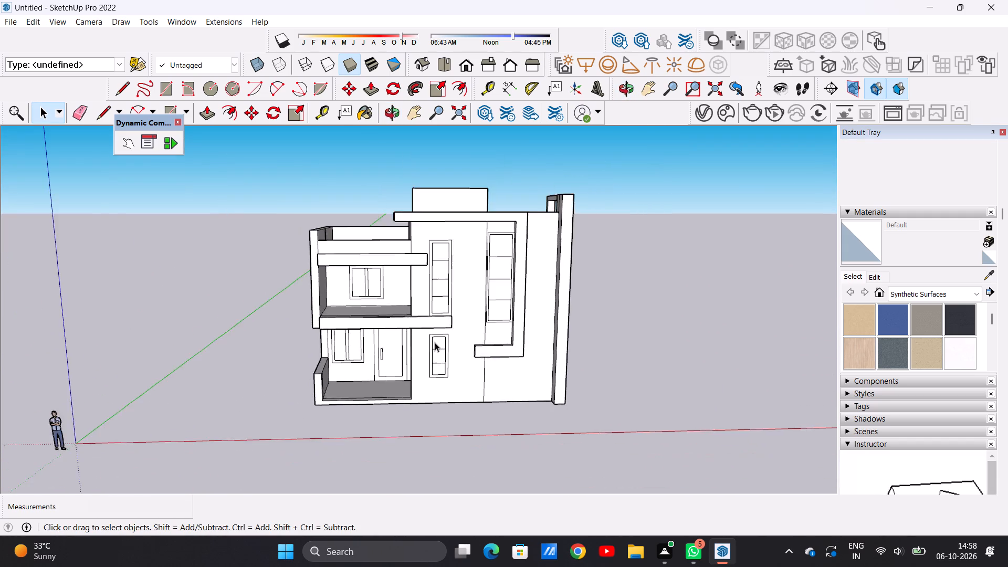
pyautogui.scroll(2, 435, 342)
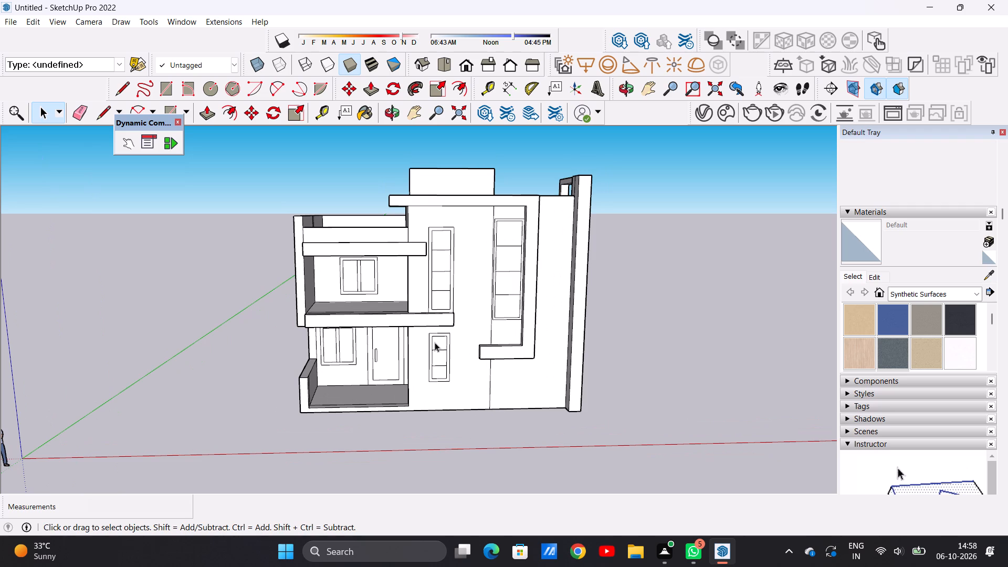
pyautogui.scroll(-2, 438, 317)
pyautogui.moveTo(490, 343); pyautogui.dragTo(469, 330, button='middle')
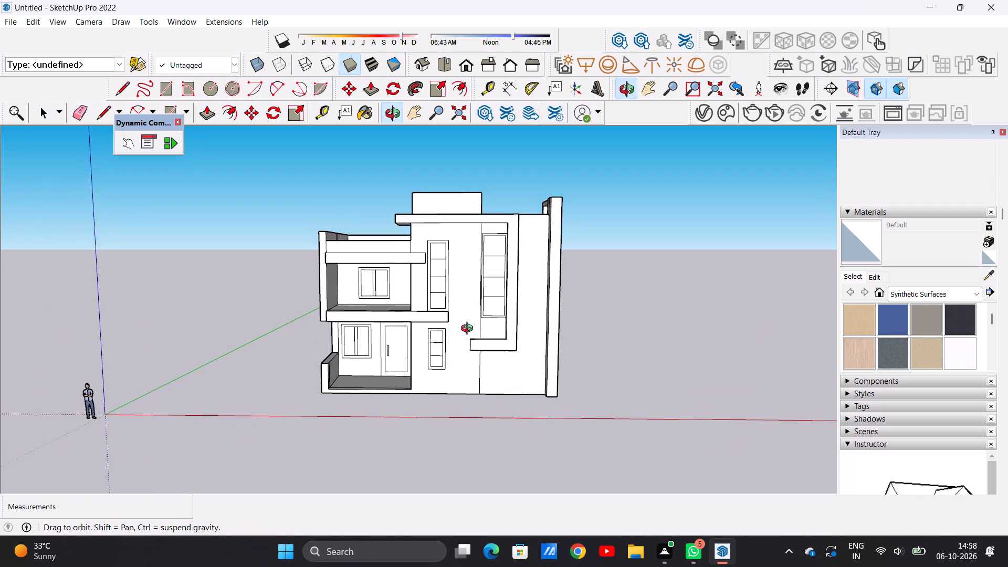
pyautogui.moveTo(469, 330); pyautogui.dragTo(469, 332, button='middle')
pyautogui.scroll(4, 522, 325)
pyautogui.scroll(2, 468, 328)
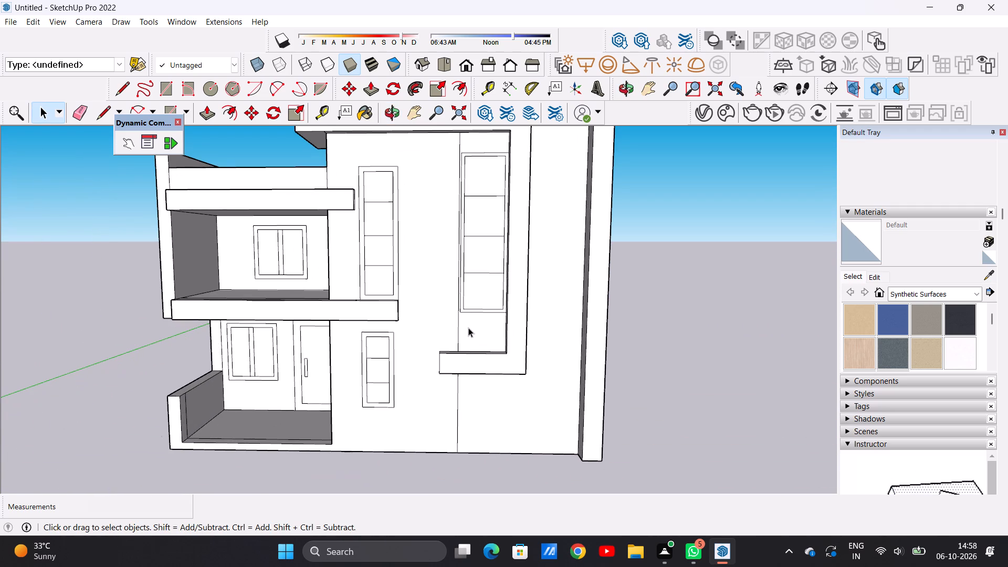
pyautogui.scroll(-7, 526, 306)
pyautogui.scroll(2, 429, 215)
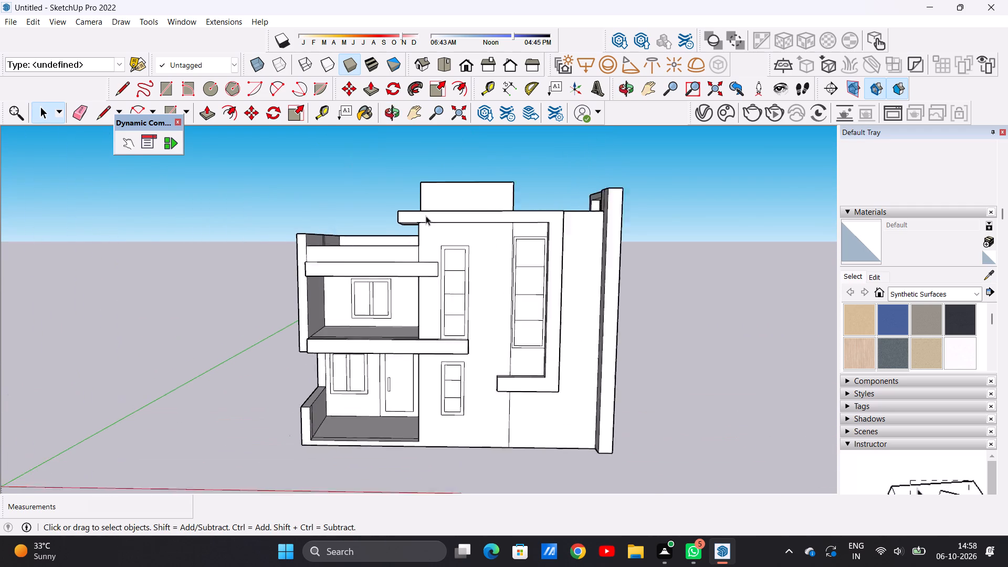
pyautogui.scroll(3, 426, 216)
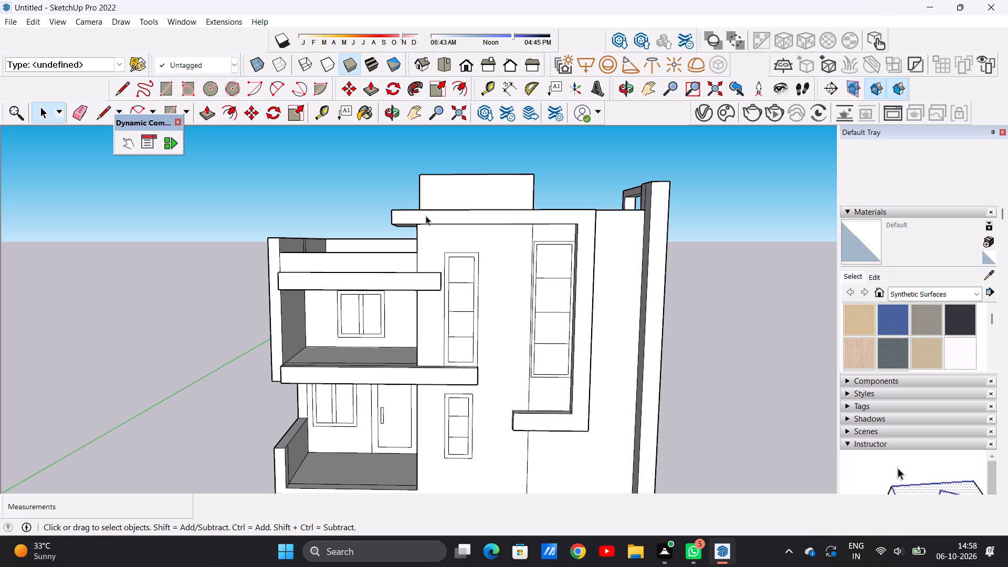
pyautogui.scroll(-6, 426, 216)
pyautogui.scroll(2, 470, 225)
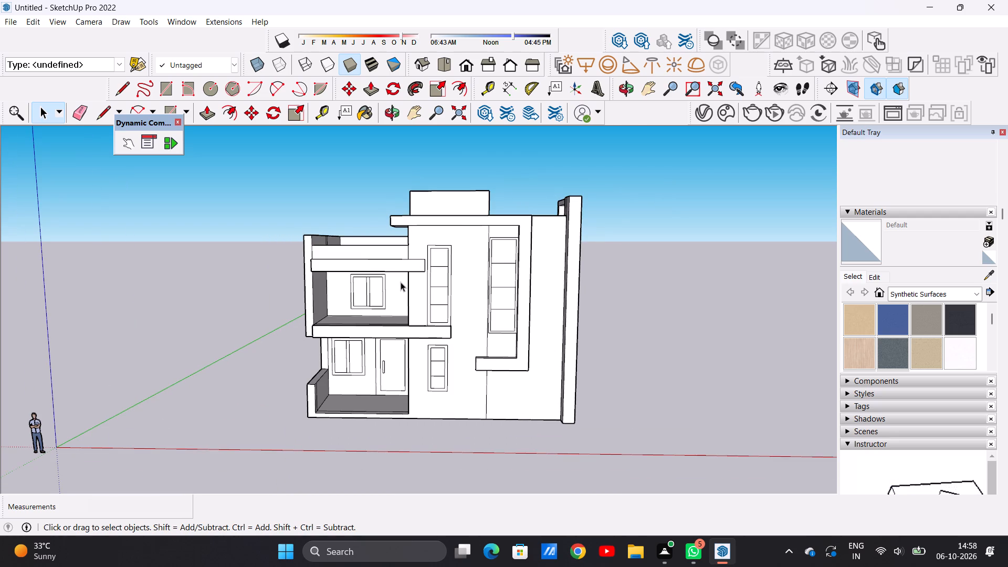
pyautogui.scroll(-4, 450, 278)
# Draw a line about 1' 4" long across the narrow side face of the ground-floor porch opening, low down near the porch floor.
pyautogui.moveTo(406, 391); pyautogui.dragTo(522, 395, button='middle')
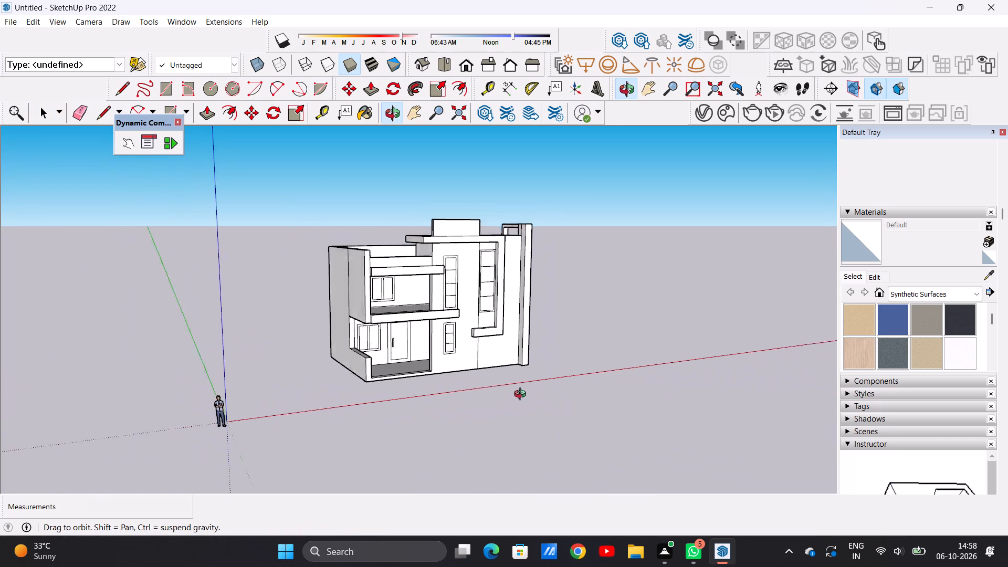
pyautogui.moveTo(522, 395); pyautogui.dragTo(524, 395, button='middle')
pyautogui.scroll(7, 423, 370)
pyautogui.moveTo(414, 373); pyautogui.dragTo(392, 399, button='middle')
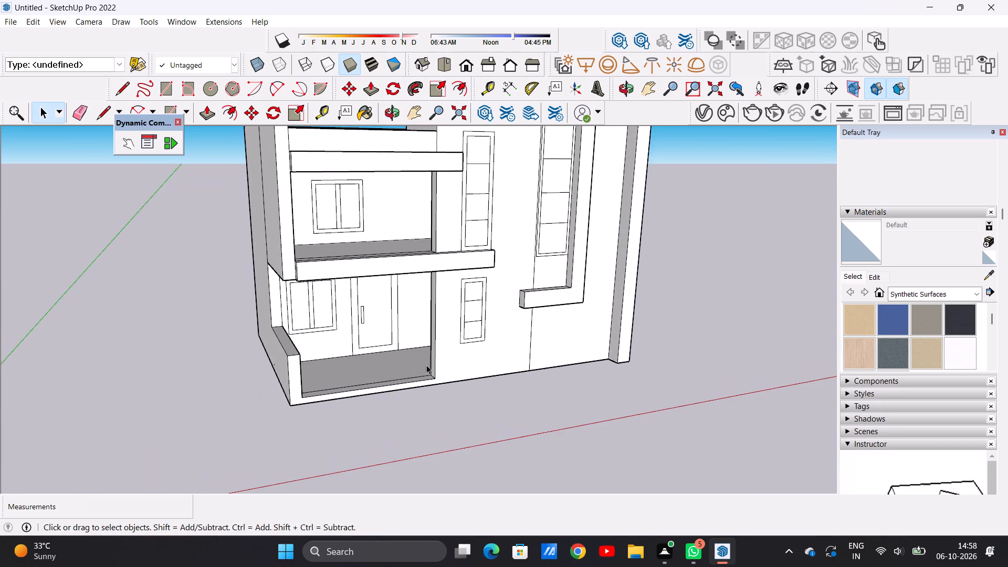
pyautogui.scroll(5, 434, 353)
pyautogui.press('l')
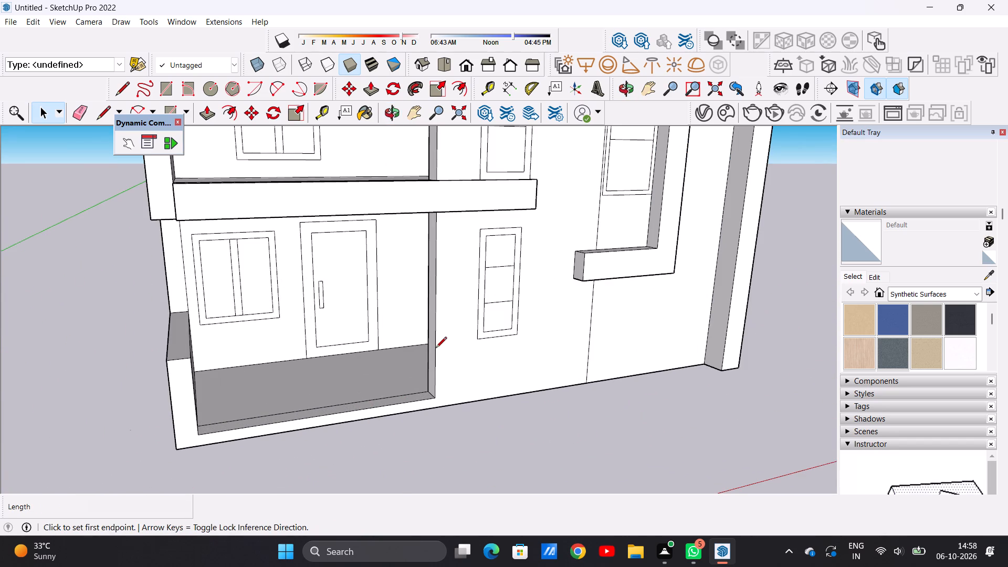
pyautogui.scroll(2, 425, 367)
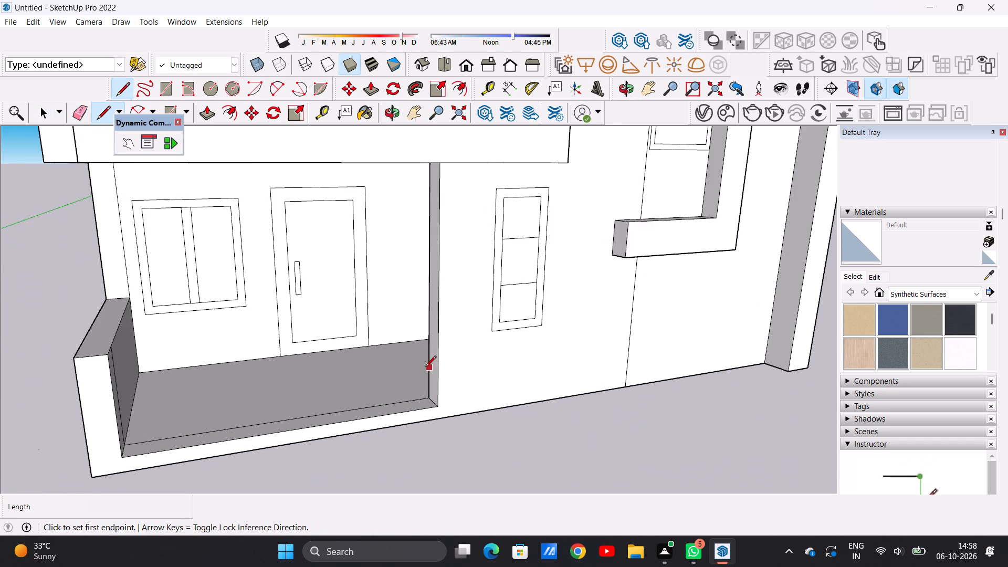
pyautogui.scroll(4, 425, 367)
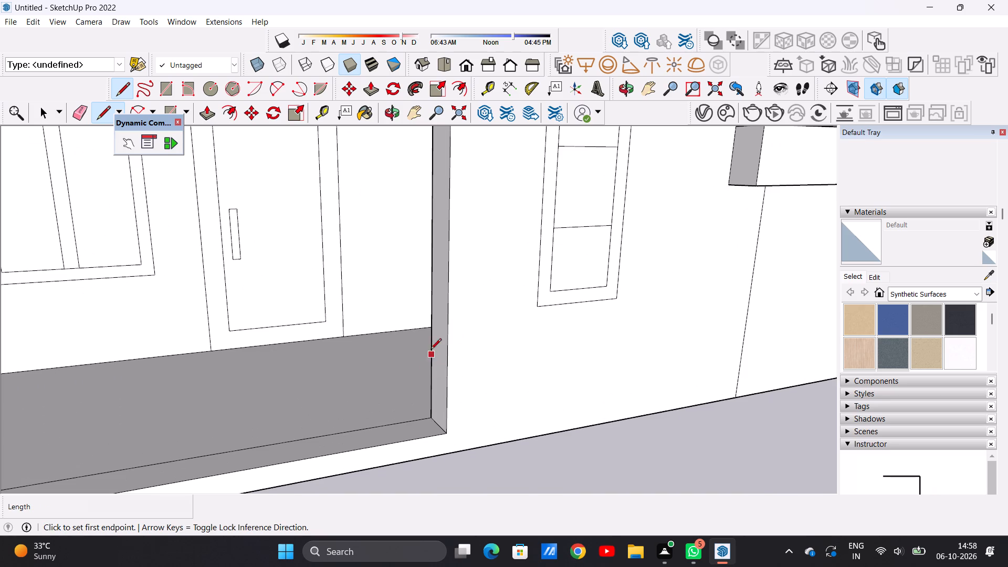
pyautogui.click(430, 335)
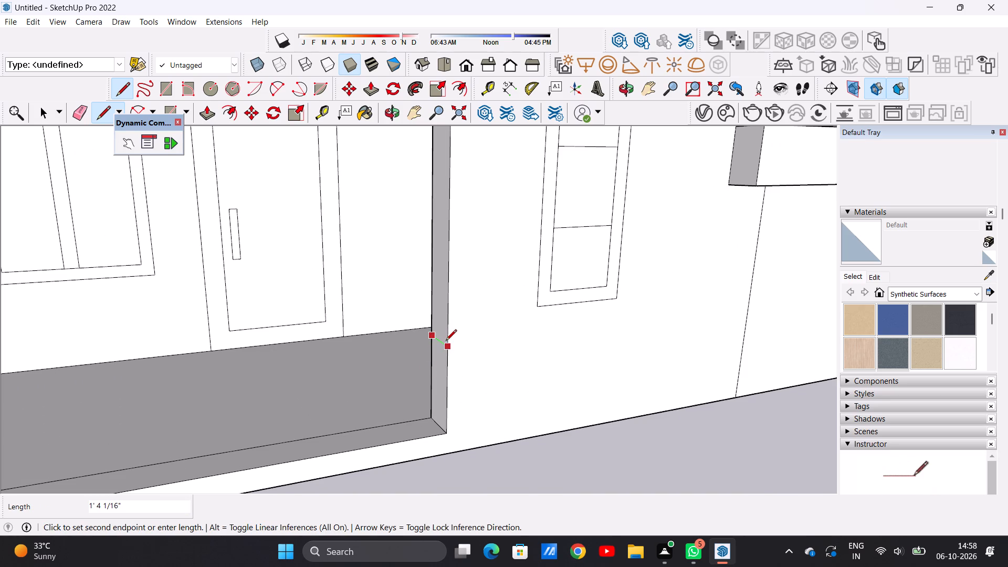
pyautogui.click(448, 346)
# Push/Pull the side face below the new line about 5' 3" across the porch opening to form a low front wall.
pyautogui.press('space')
pyautogui.write('P')
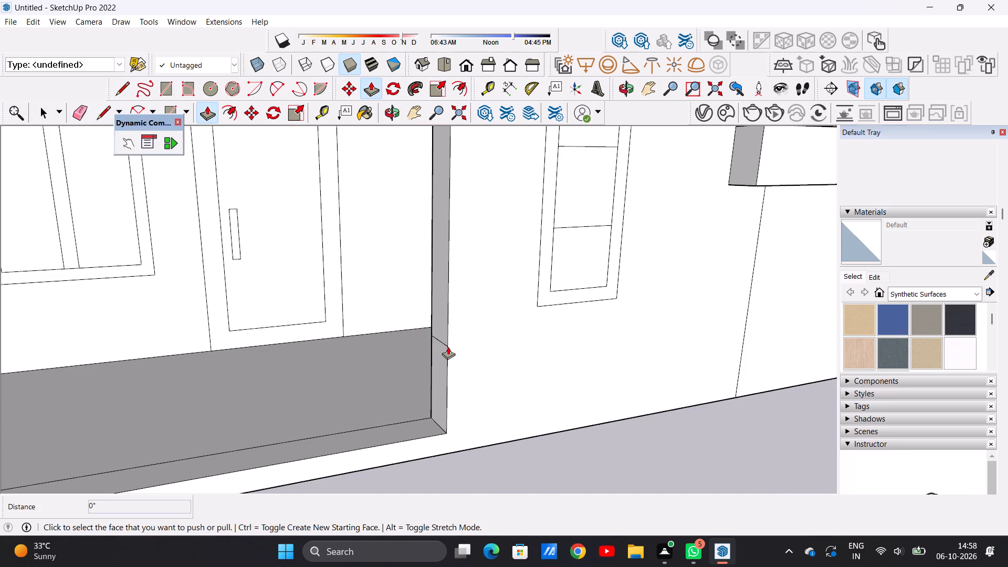
pyautogui.click(443, 358)
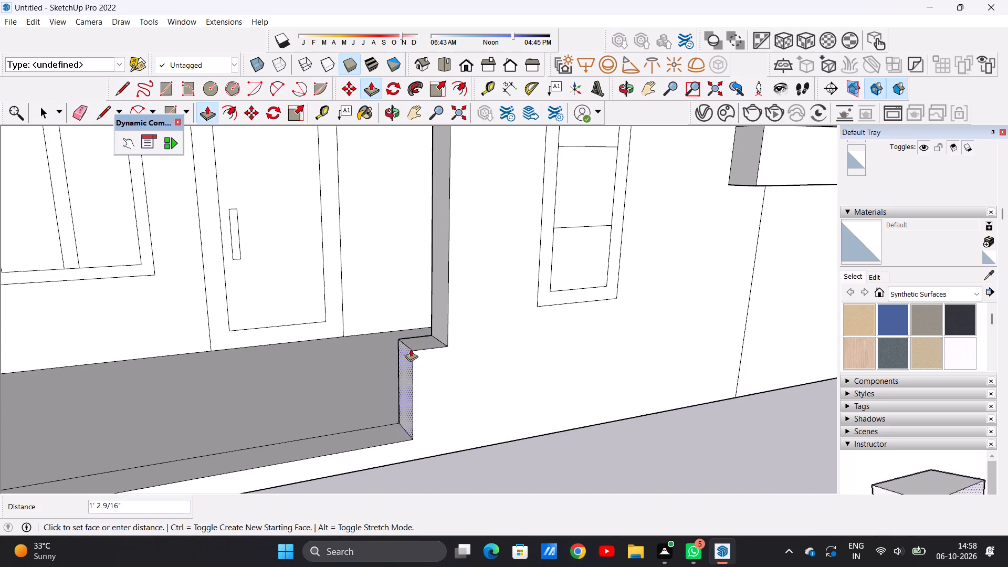
pyautogui.scroll(-7, 413, 348)
pyautogui.moveTo(397, 353); pyautogui.dragTo(343, 348, button='middle')
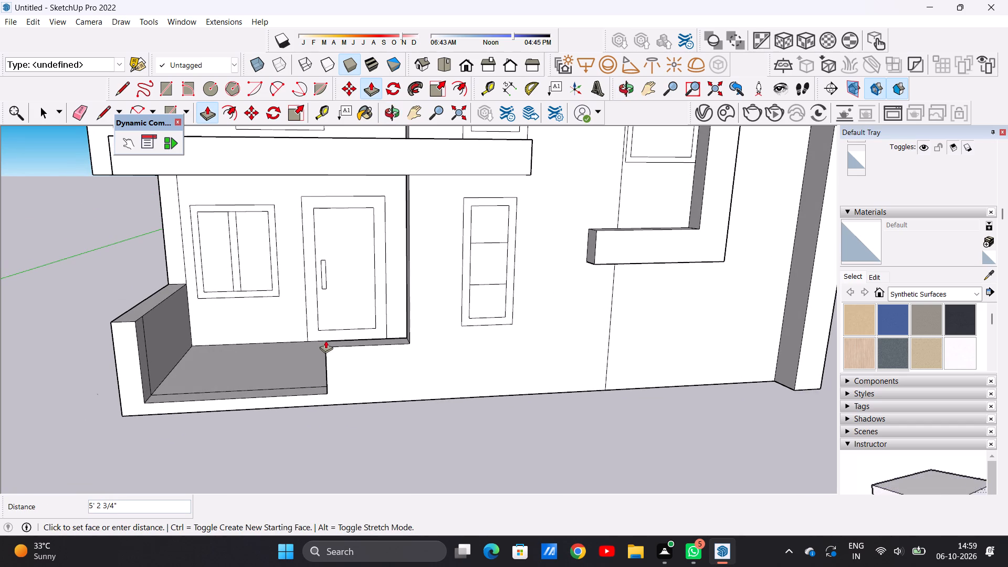
pyautogui.click(325, 340)
pyautogui.press('space')
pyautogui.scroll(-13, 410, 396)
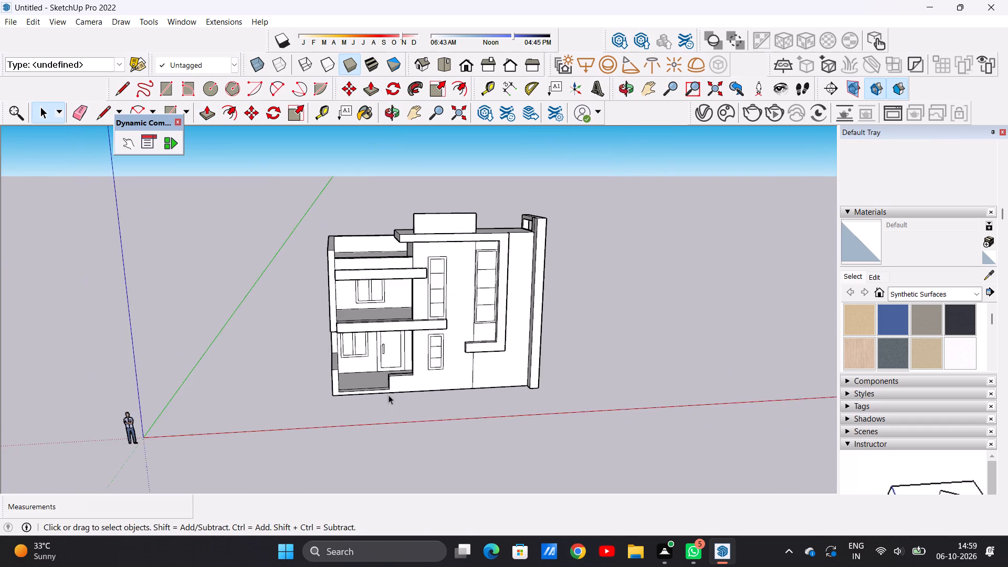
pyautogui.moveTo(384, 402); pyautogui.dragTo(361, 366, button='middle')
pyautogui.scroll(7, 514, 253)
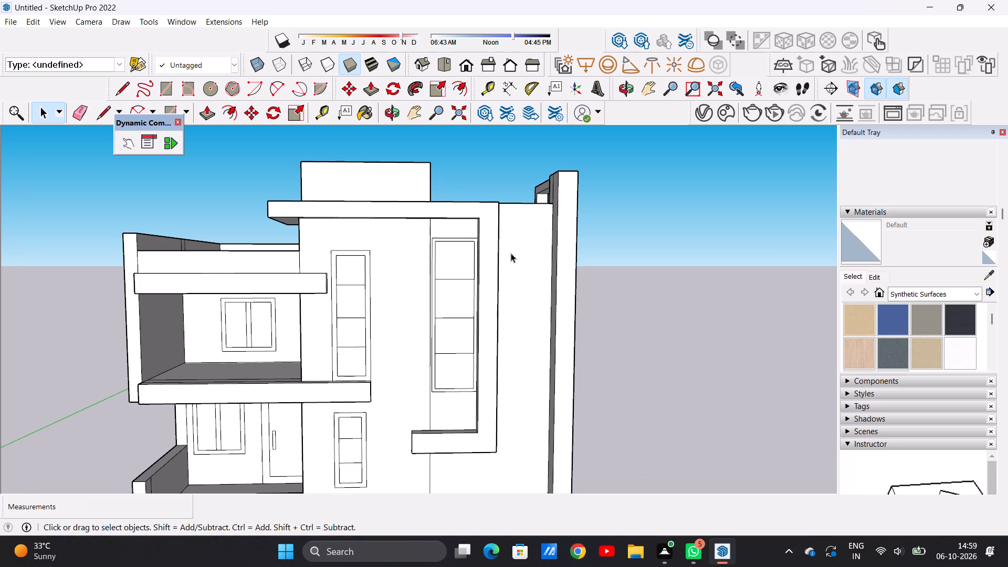
# Erase the vertical dividing line on the outer side wall beside the upper-floor balcony.
pyautogui.scroll(-8, 468, 276)
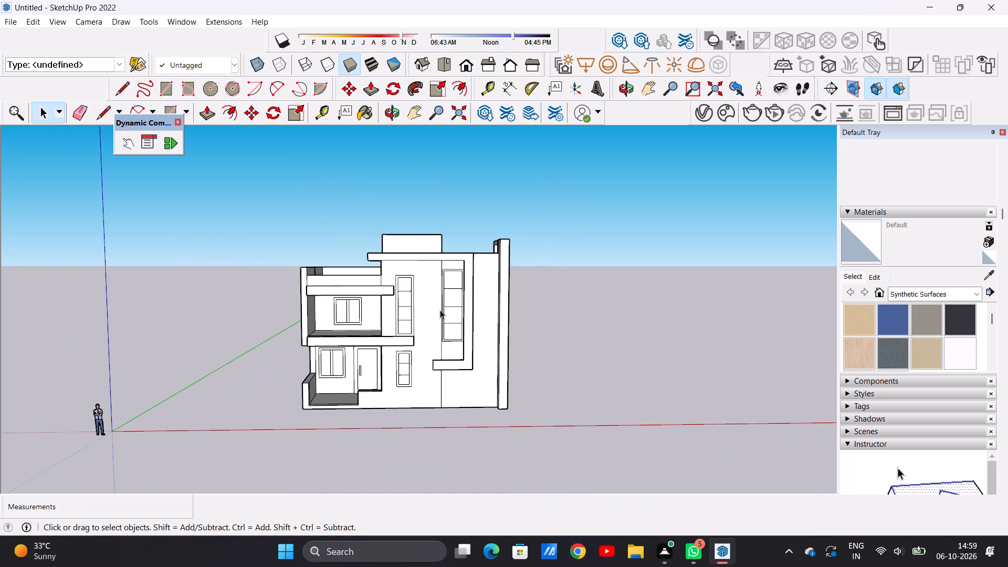
pyautogui.moveTo(436, 364); pyautogui.dragTo(602, 348, button='middle')
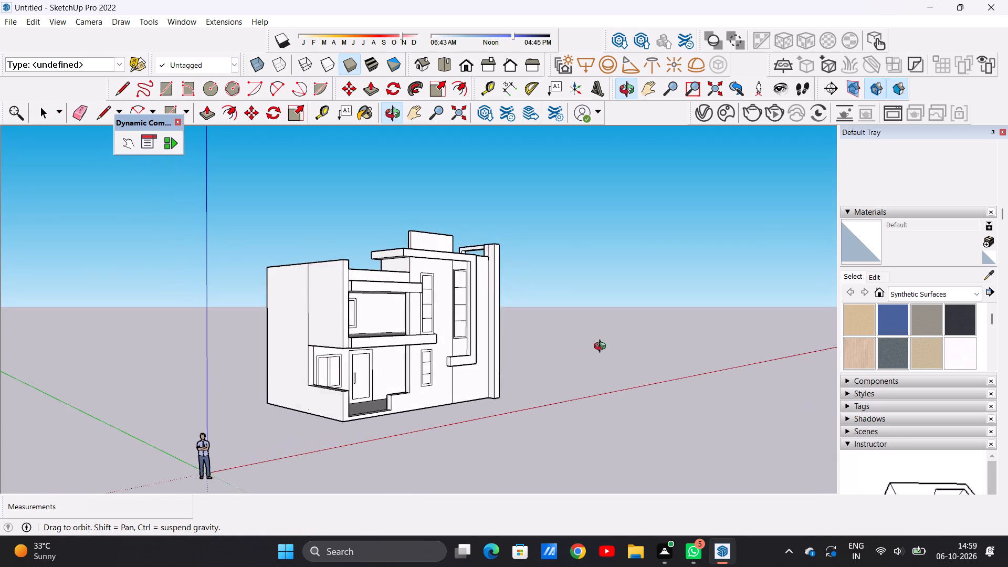
pyautogui.moveTo(602, 348); pyautogui.dragTo(597, 366, button='middle')
pyautogui.scroll(10, 320, 294)
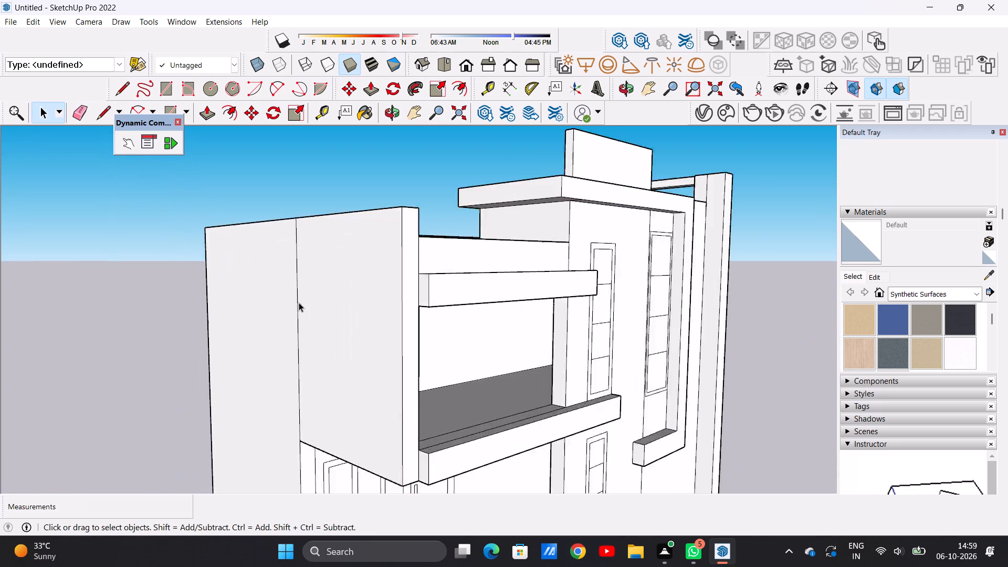
pyautogui.scroll(2, 299, 302)
pyautogui.press('e')
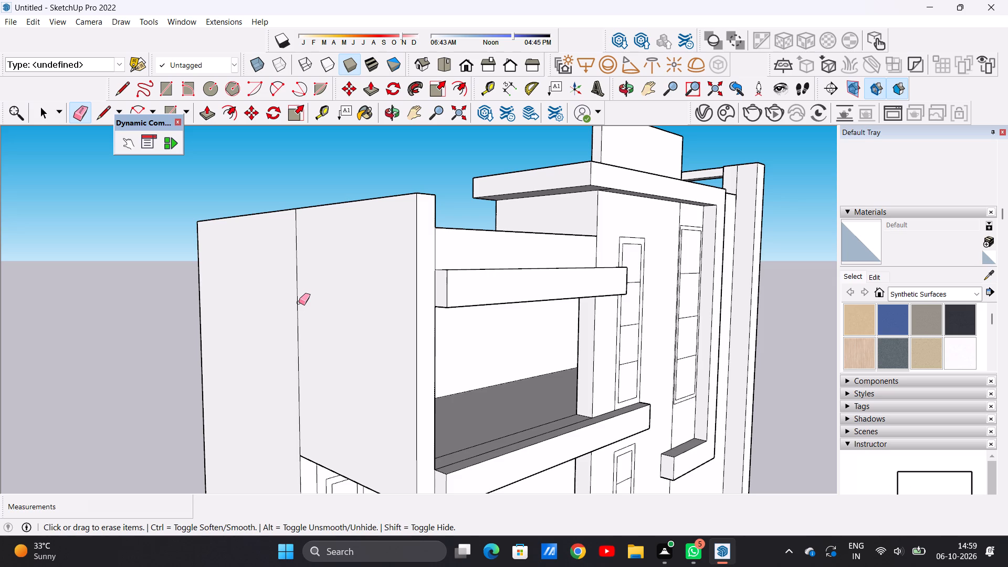
pyautogui.click(297, 304)
# Examine the house from the front, both sides and above, including the roof slab overhang and balcony.
pyautogui.scroll(-7, 307, 335)
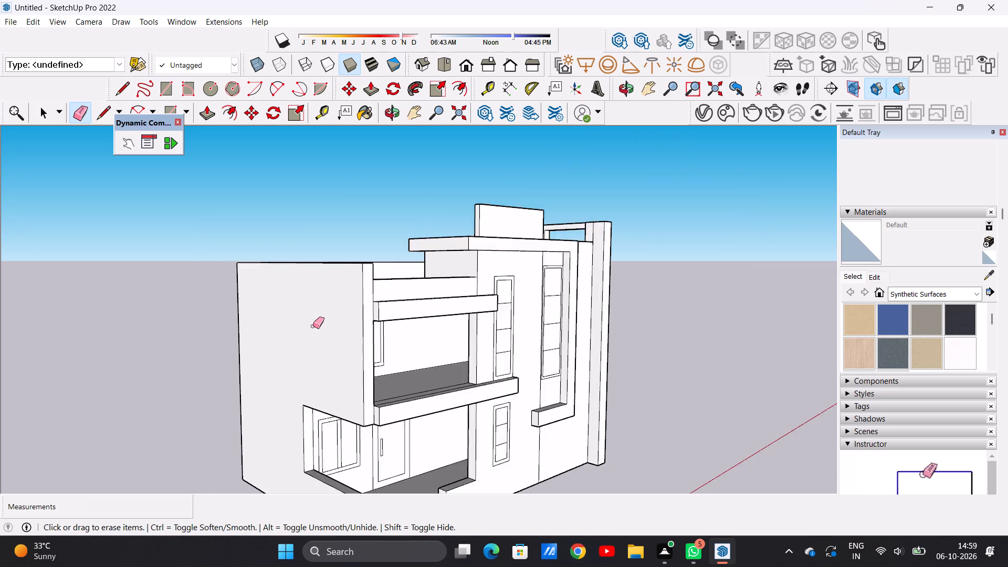
pyautogui.scroll(-7, 313, 326)
pyautogui.moveTo(497, 340); pyautogui.dragTo(234, 345, button='middle')
pyautogui.moveTo(503, 345); pyautogui.dragTo(317, 364, button='middle')
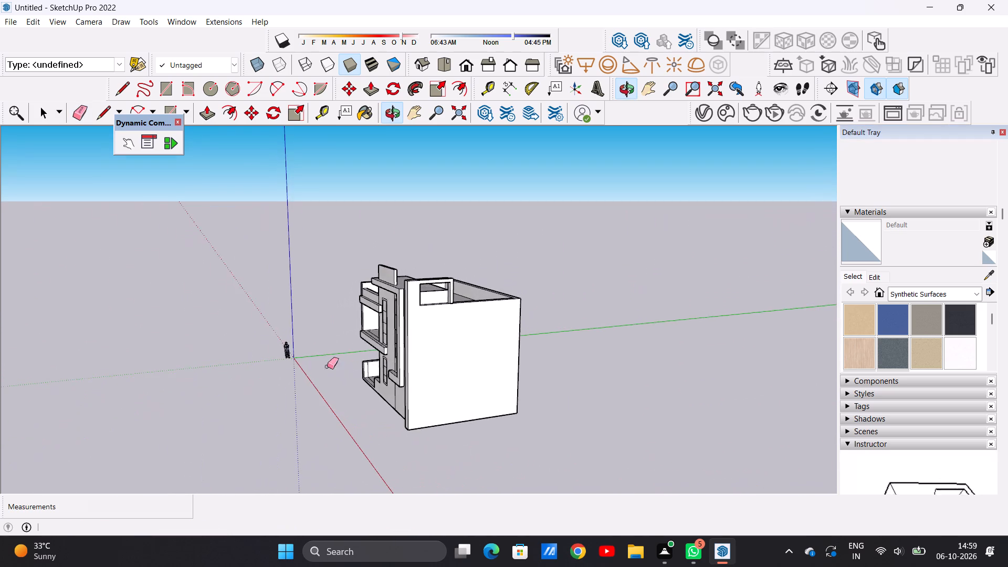
pyautogui.moveTo(594, 367); pyautogui.dragTo(639, 372, button='middle')
pyautogui.moveTo(481, 375); pyautogui.dragTo(712, 360, button='middle')
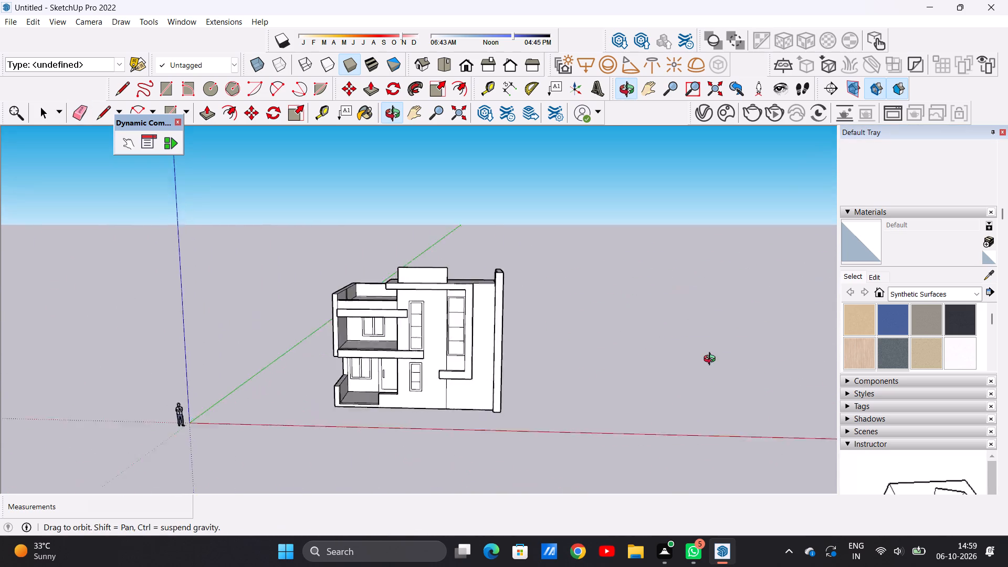
pyautogui.moveTo(712, 360); pyautogui.dragTo(721, 320, button='middle')
pyautogui.scroll(7, 429, 292)
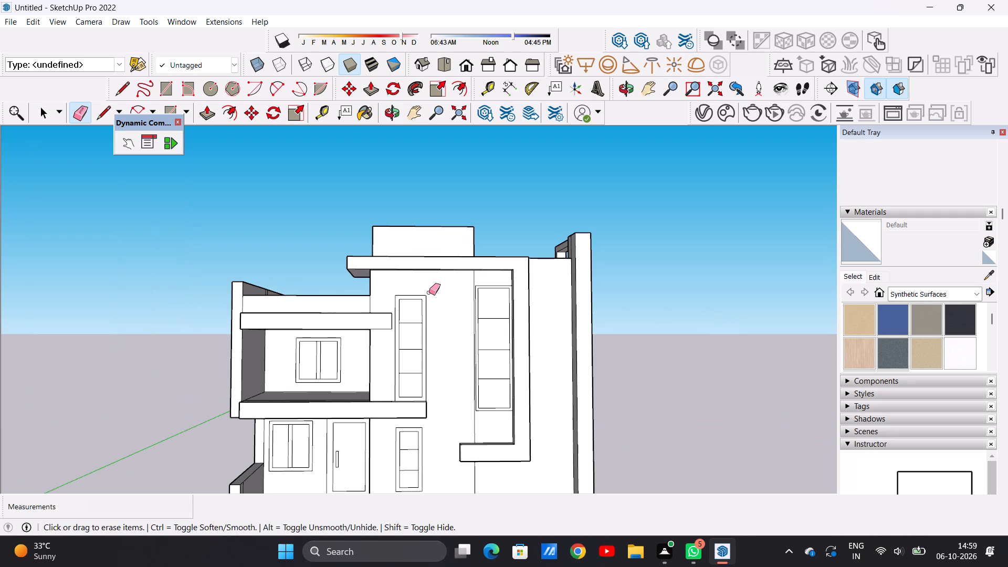
pyautogui.press('space')
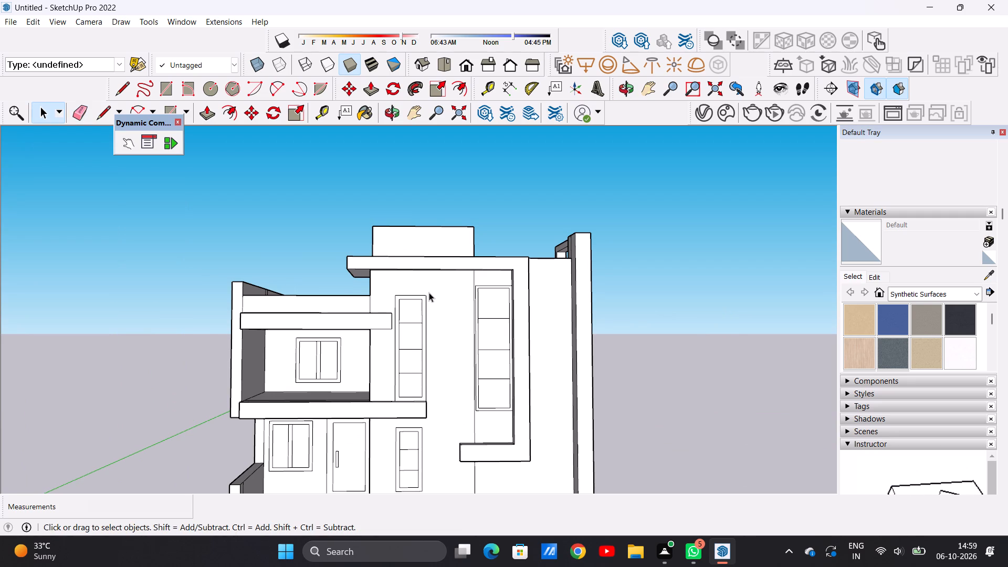
pyautogui.scroll(-7, 408, 363)
pyautogui.scroll(6, 428, 412)
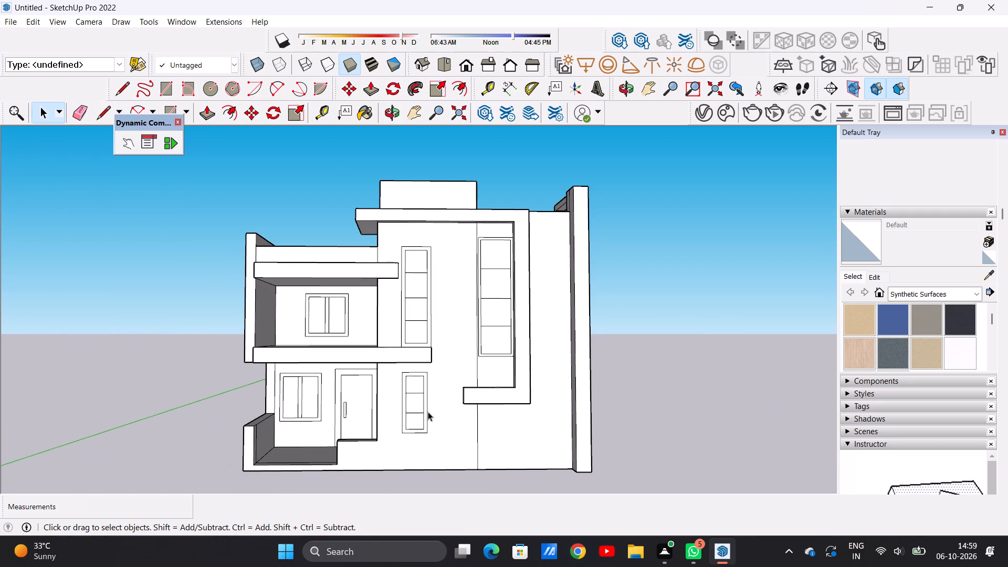
pyautogui.moveTo(426, 422); pyautogui.dragTo(425, 463, button='middle')
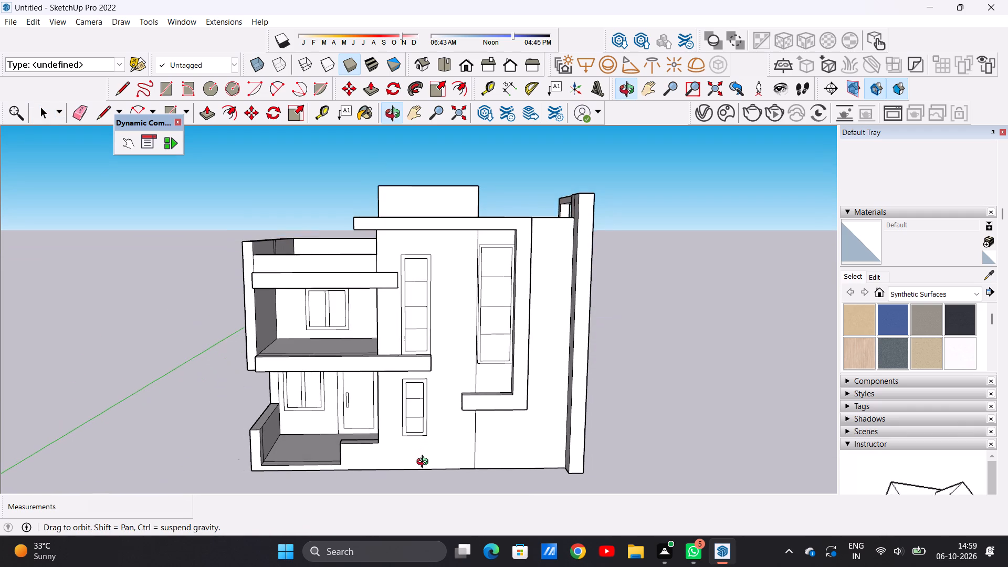
pyautogui.moveTo(425, 463); pyautogui.dragTo(428, 451, button='middle')
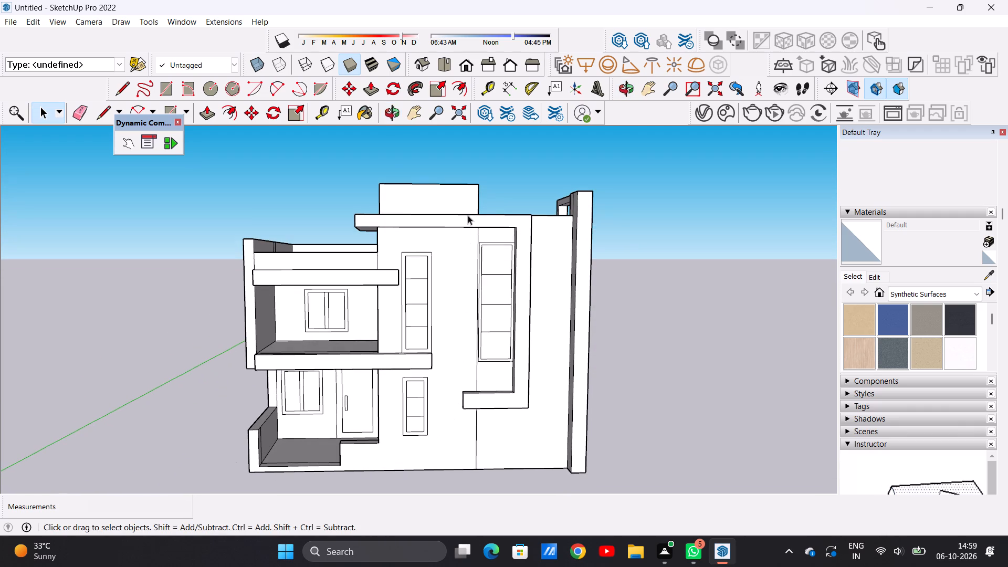
pyautogui.scroll(10, 457, 240)
pyautogui.scroll(-8, 460, 241)
pyautogui.moveTo(297, 239); pyautogui.dragTo(336, 267, button='middle')
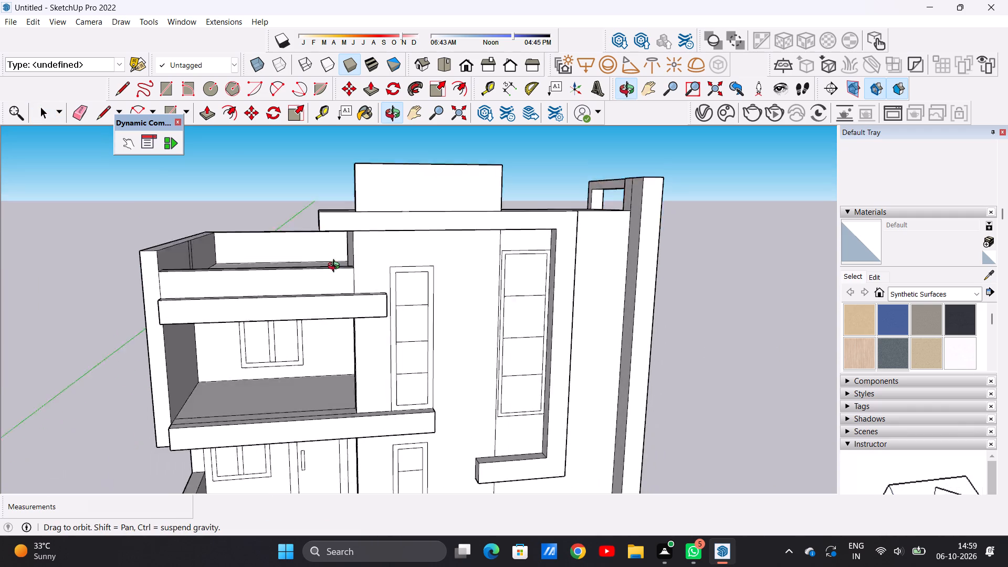
pyautogui.moveTo(336, 267); pyautogui.dragTo(469, 276, button='middle')
pyautogui.scroll(4, 427, 255)
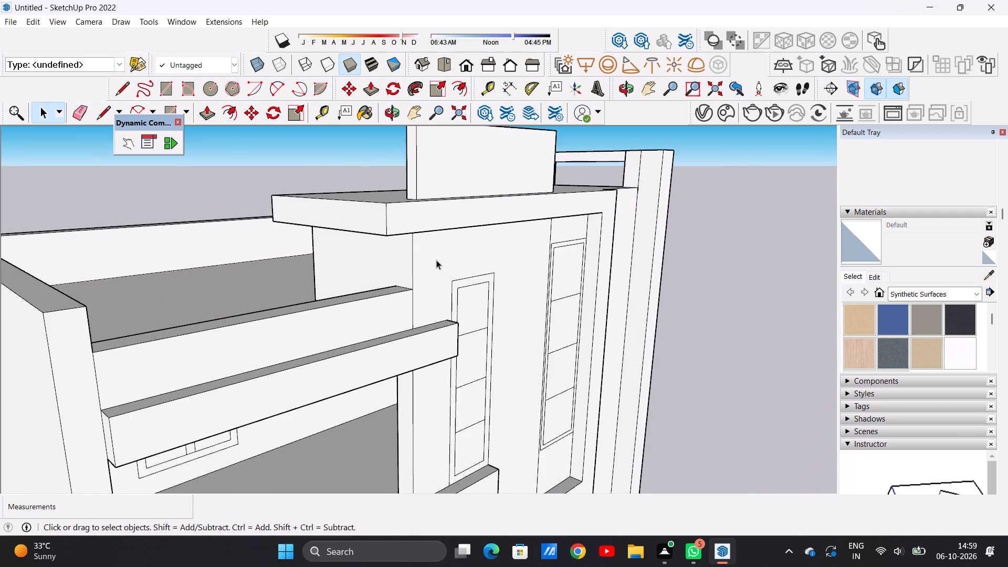
pyautogui.moveTo(435, 265); pyautogui.dragTo(316, 181, button='middle')
pyautogui.scroll(-7, 375, 260)
pyautogui.moveTo(531, 291); pyautogui.dragTo(419, 299, button='middle')
pyautogui.moveTo(419, 299); pyautogui.dragTo(469, 291, button='middle')
# Draw a circle of about 4" radius on the underside of the roof slab's side overhang, near its front edge.
pyautogui.scroll(6, 305, 243)
pyautogui.scroll(6, 370, 232)
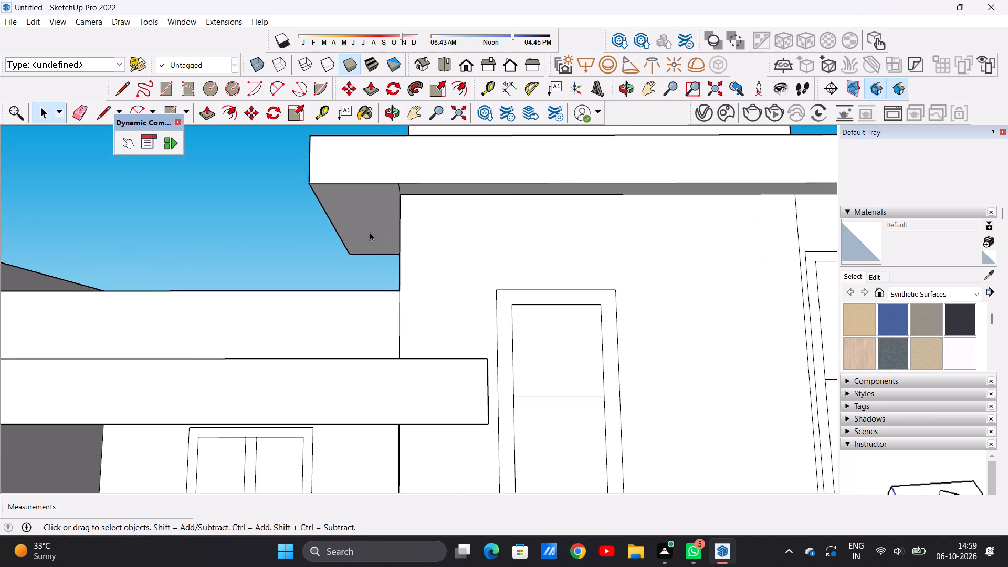
pyautogui.scroll(3, 370, 232)
pyautogui.moveTo(373, 232); pyautogui.dragTo(373, 219, button='middle')
pyautogui.scroll(1, 373, 219)
pyautogui.scroll(-7, 363, 248)
pyautogui.scroll(9, 366, 207)
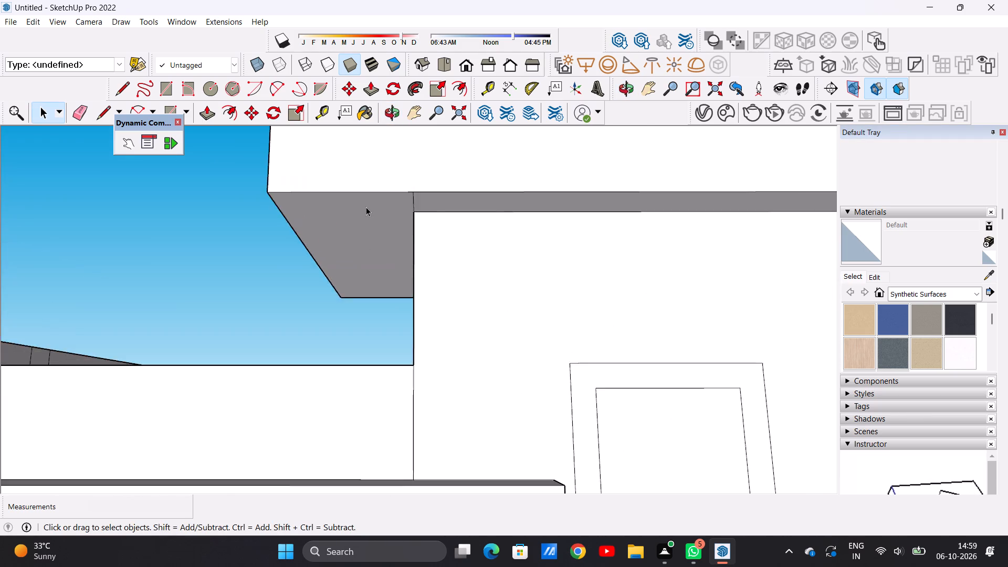
pyautogui.scroll(4, 366, 207)
pyautogui.moveTo(370, 254); pyautogui.dragTo(364, 231, button='middle')
pyautogui.scroll(-6, 368, 269)
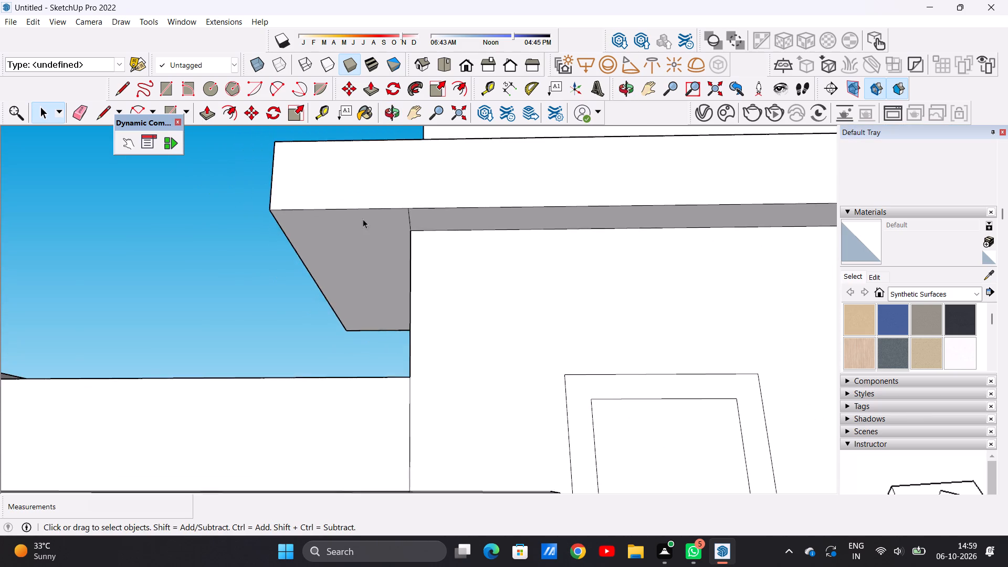
pyautogui.scroll(6, 351, 205)
pyautogui.moveTo(350, 249); pyautogui.dragTo(357, 191, button='middle')
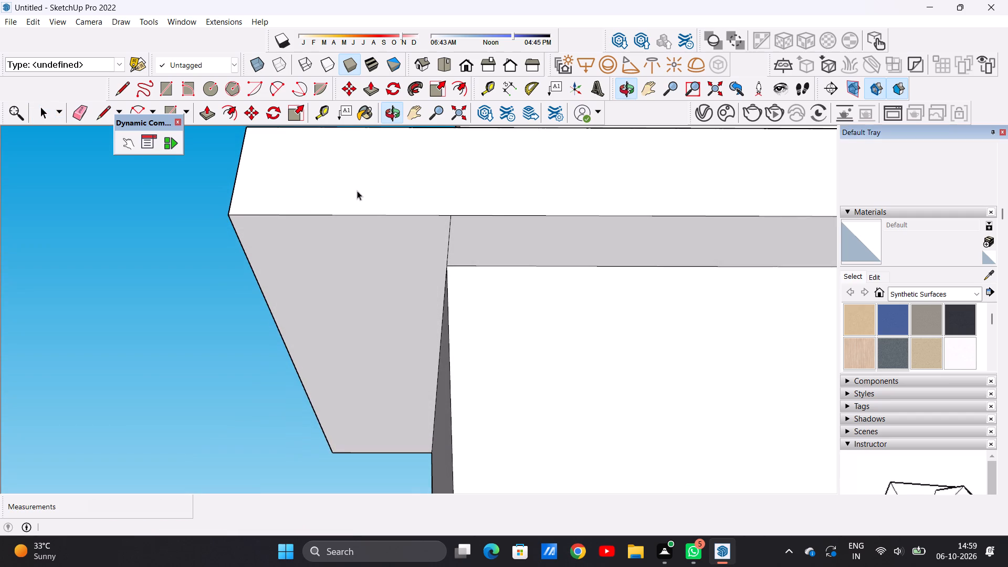
pyautogui.scroll(-2, 396, 270)
pyautogui.press('c')
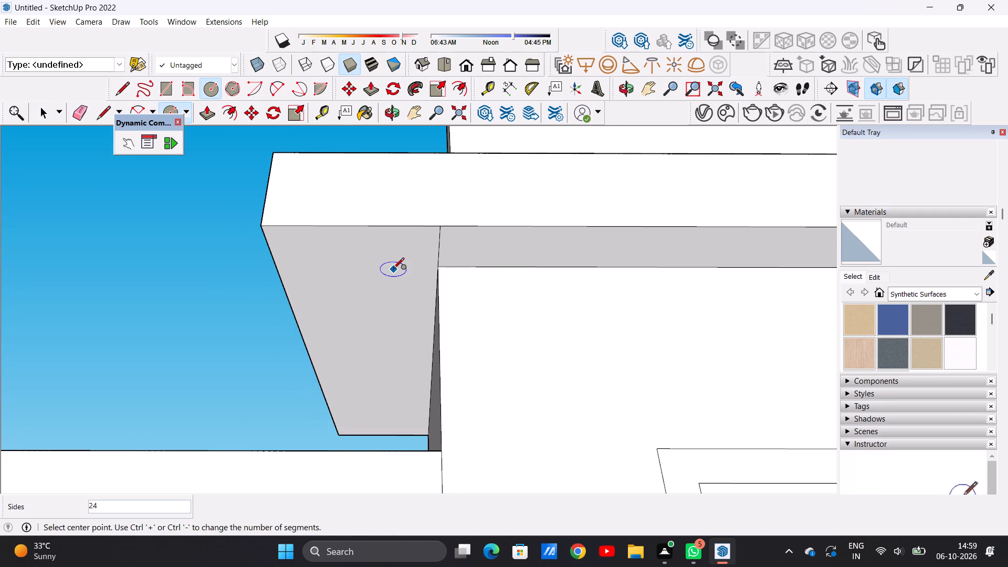
pyautogui.click(353, 280)
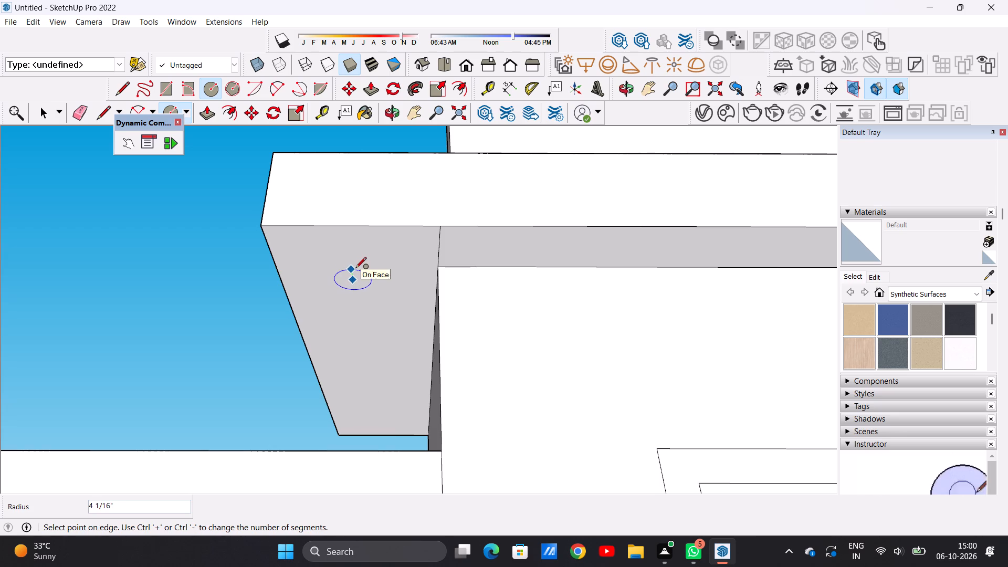
pyautogui.click(355, 269)
pyautogui.press('space')
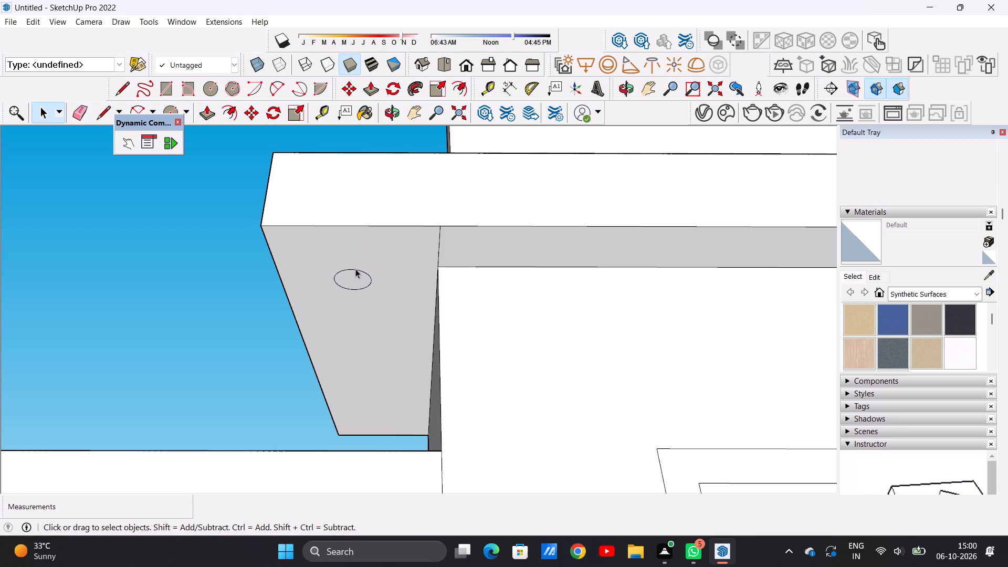
# Copy the circle along the overhang's underside, once about 7' 11" away near the back edge and twice more in between.
pyautogui.doubleClick(356, 280)
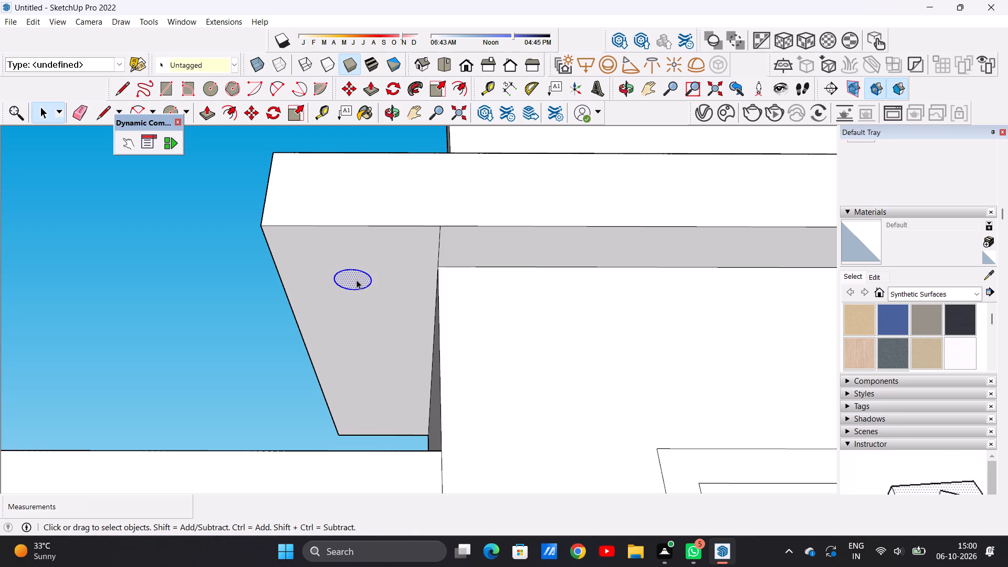
pyautogui.press('m')
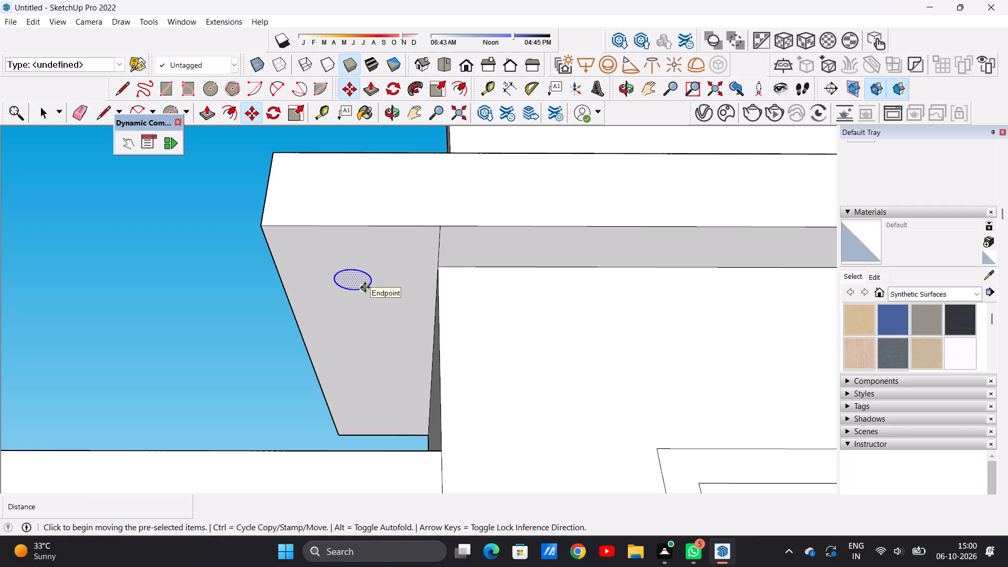
pyautogui.click(365, 287)
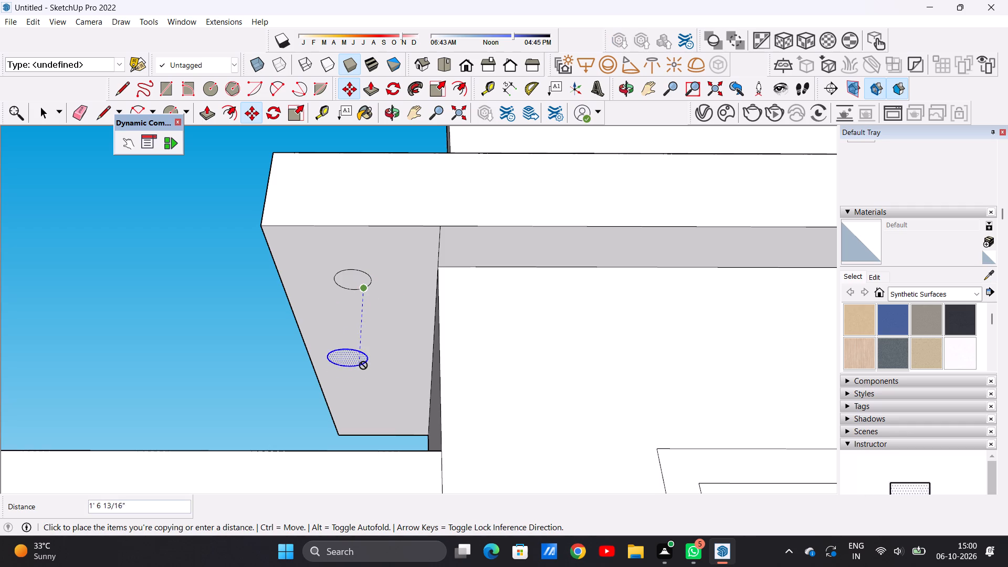
pyautogui.click(379, 427)
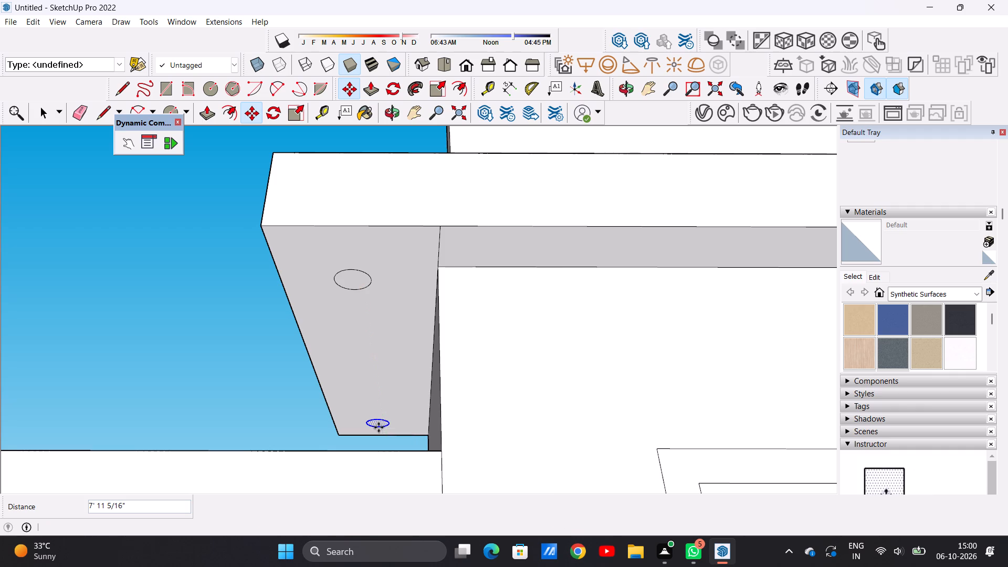
pyautogui.click(388, 428)
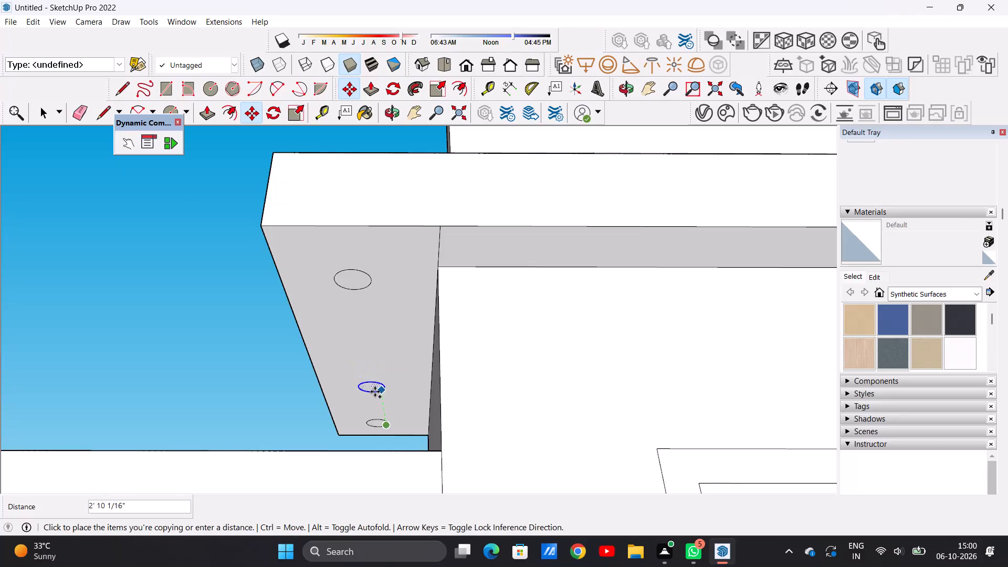
pyautogui.click(375, 392)
pyautogui.click(385, 394)
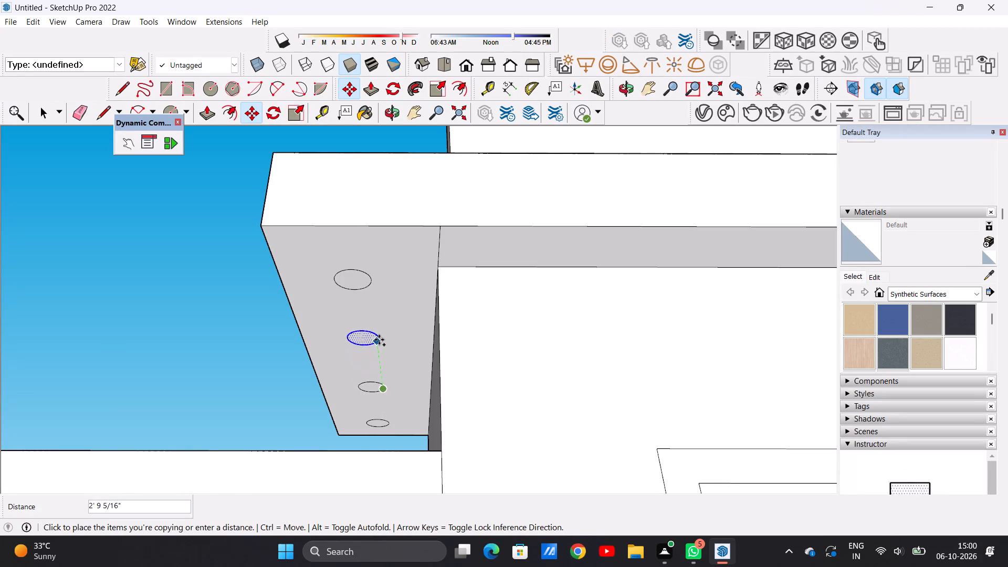
pyautogui.click(375, 344)
pyautogui.press('space')
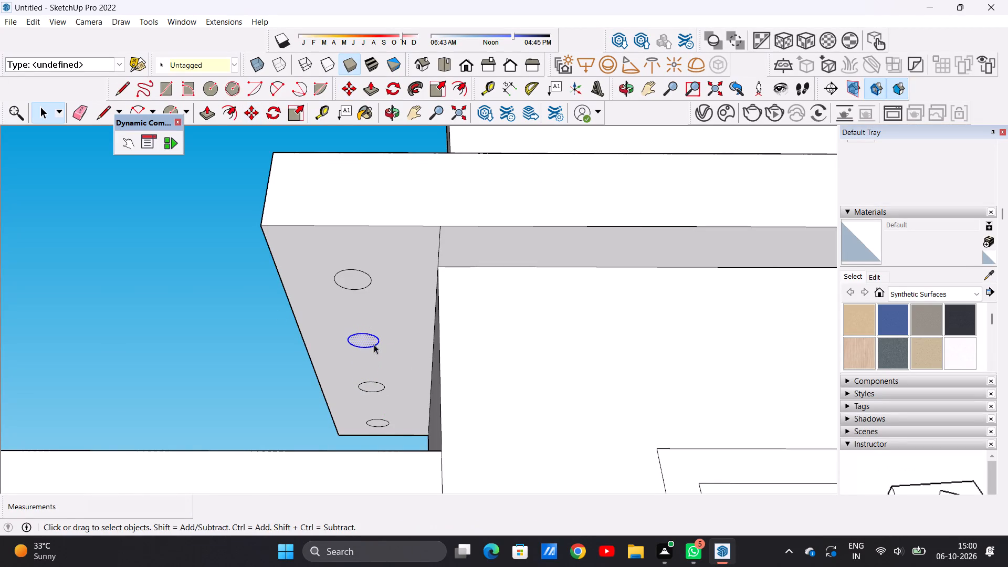
pyautogui.click(221, 298)
# Examine the front facade, the roof terrace and the framed opening at the top of the side wall from several angles.
pyautogui.scroll(-3, 413, 312)
pyautogui.moveTo(415, 339); pyautogui.dragTo(401, 369, button='middle')
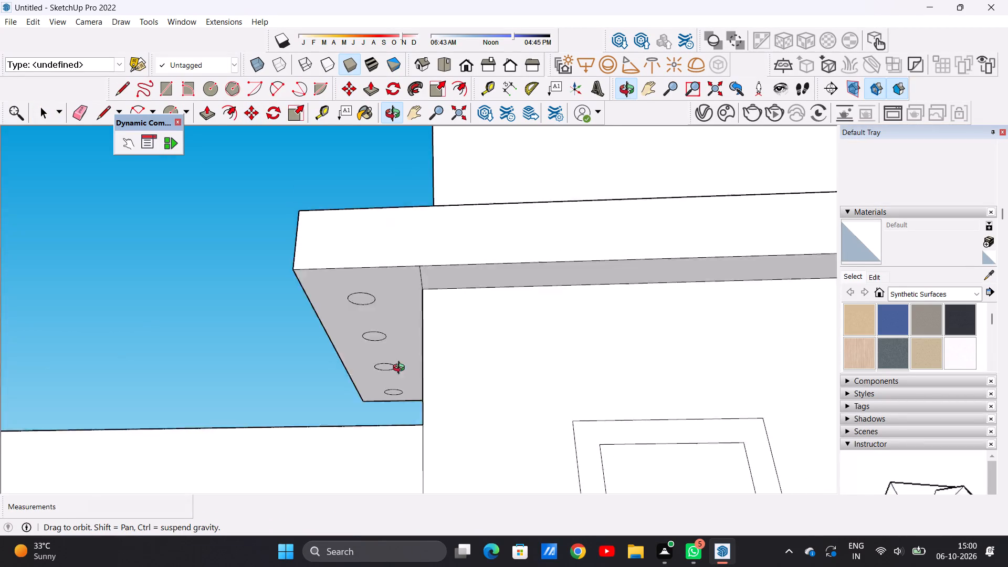
pyautogui.moveTo(401, 369); pyautogui.dragTo(406, 382, button='middle')
pyautogui.scroll(-15, 432, 369)
pyautogui.scroll(-10, 480, 341)
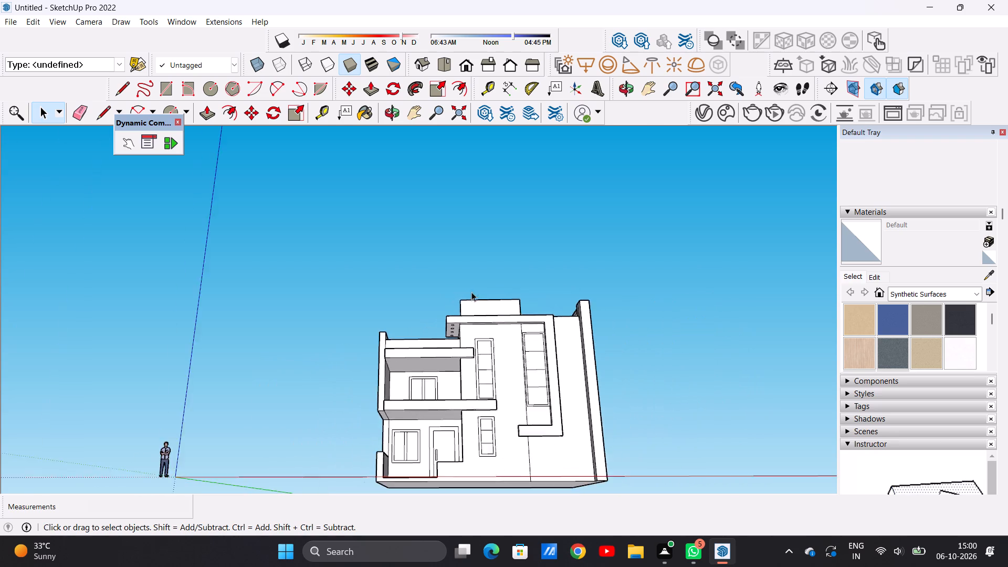
pyautogui.scroll(-3, 471, 292)
pyautogui.moveTo(485, 326); pyautogui.dragTo(483, 424, button='middle')
pyautogui.scroll(7, 507, 350)
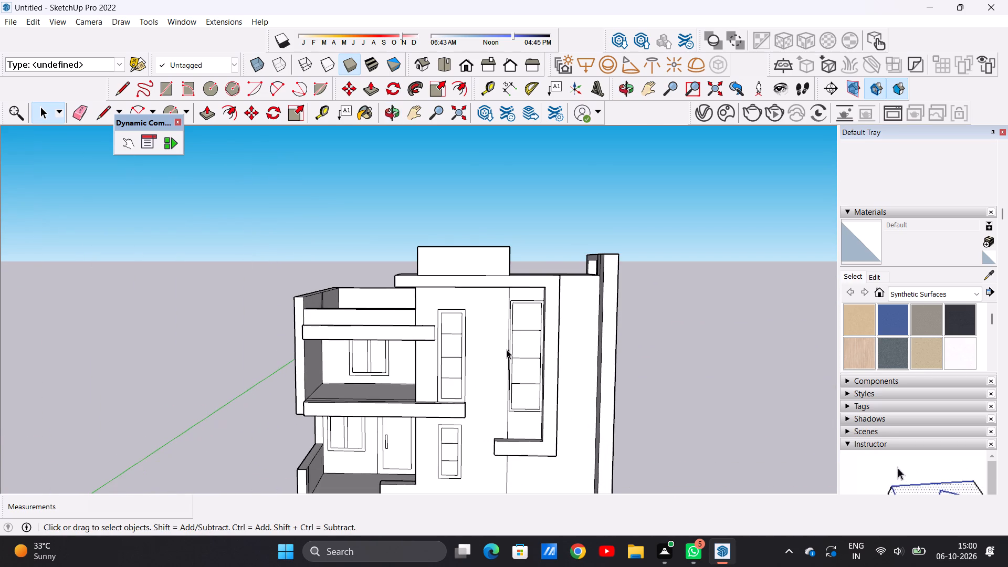
pyautogui.scroll(-2, 491, 327)
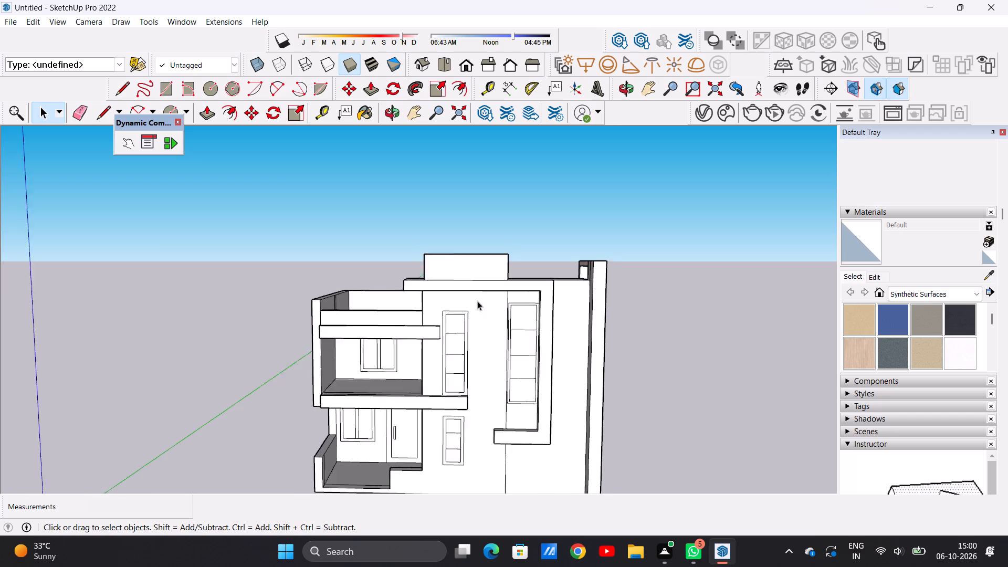
pyautogui.scroll(-8, 477, 301)
pyautogui.scroll(7, 461, 312)
pyautogui.moveTo(394, 314); pyautogui.dragTo(483, 337, button='middle')
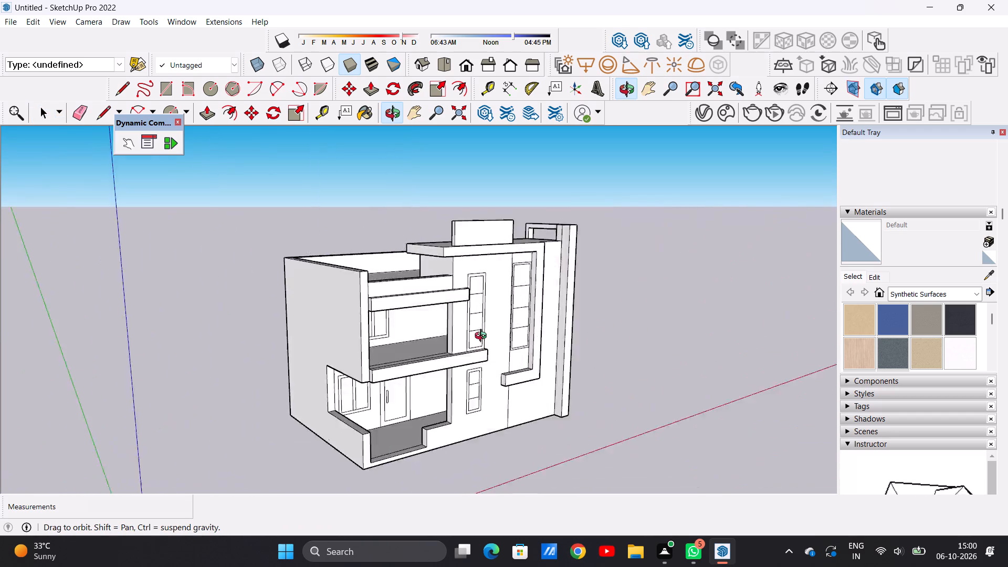
pyautogui.moveTo(483, 337); pyautogui.dragTo(257, 335, button='middle')
pyautogui.moveTo(639, 365); pyautogui.dragTo(416, 433, button='middle')
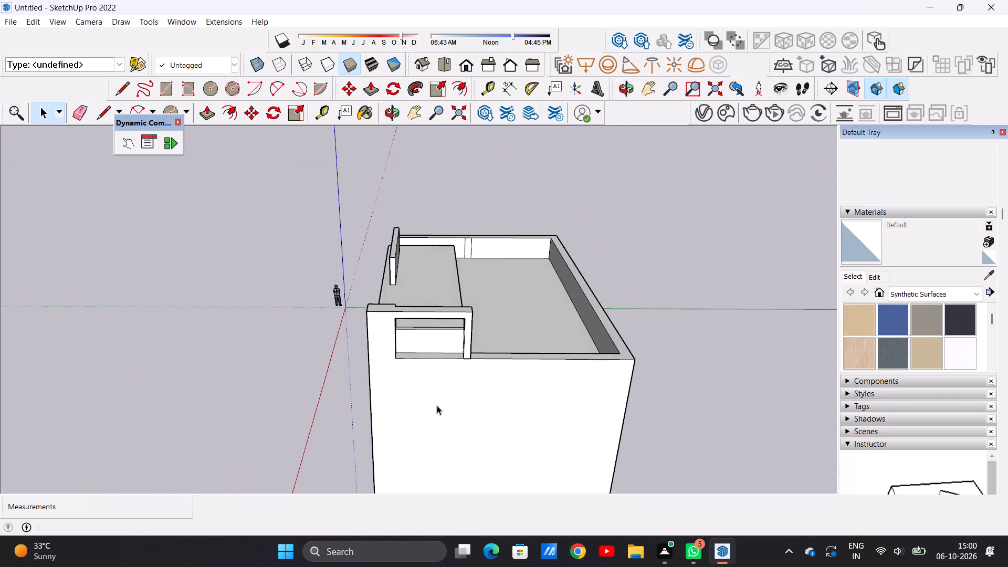
pyautogui.scroll(14, 448, 355)
pyautogui.moveTo(441, 339); pyautogui.dragTo(578, 308, button='middle')
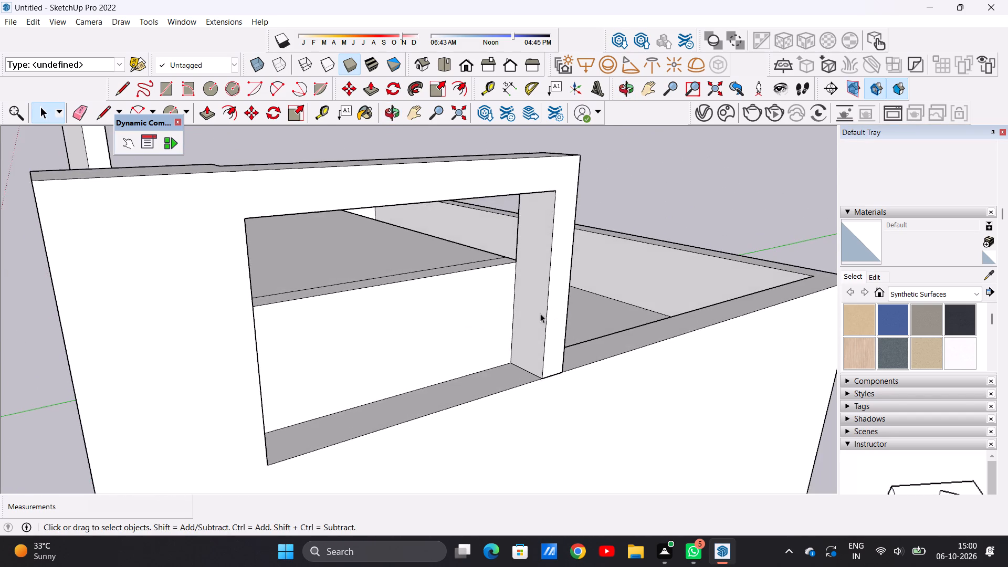
# Erase the stray vertical line on the inner face of the tall side wall, between its front edge and the framed opening at roof level.
pyautogui.scroll(-12, 540, 313)
pyautogui.moveTo(320, 309); pyautogui.dragTo(550, 269, button='middle')
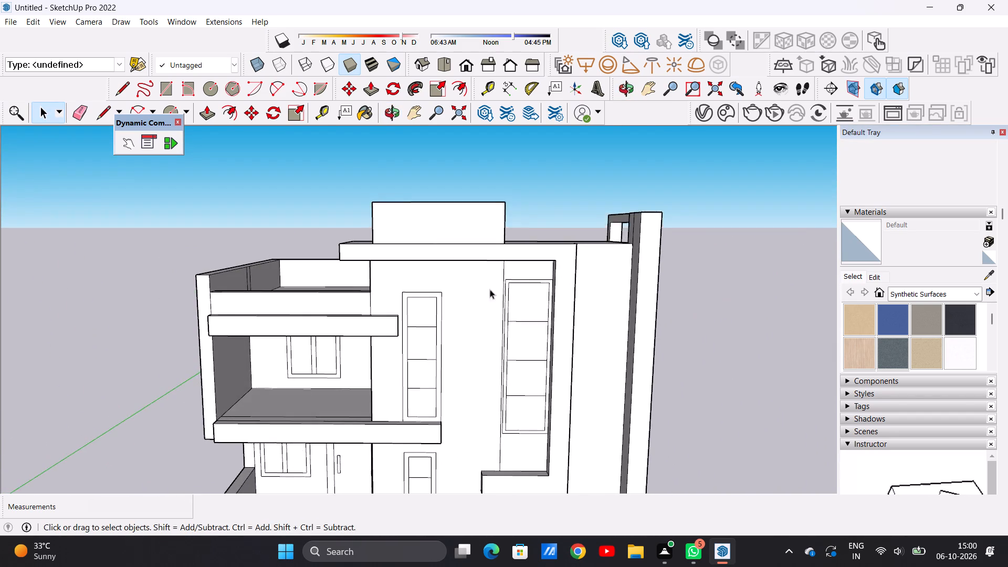
pyautogui.scroll(-7, 475, 295)
pyautogui.scroll(2, 575, 293)
pyautogui.moveTo(541, 298); pyautogui.dragTo(625, 309, button='middle')
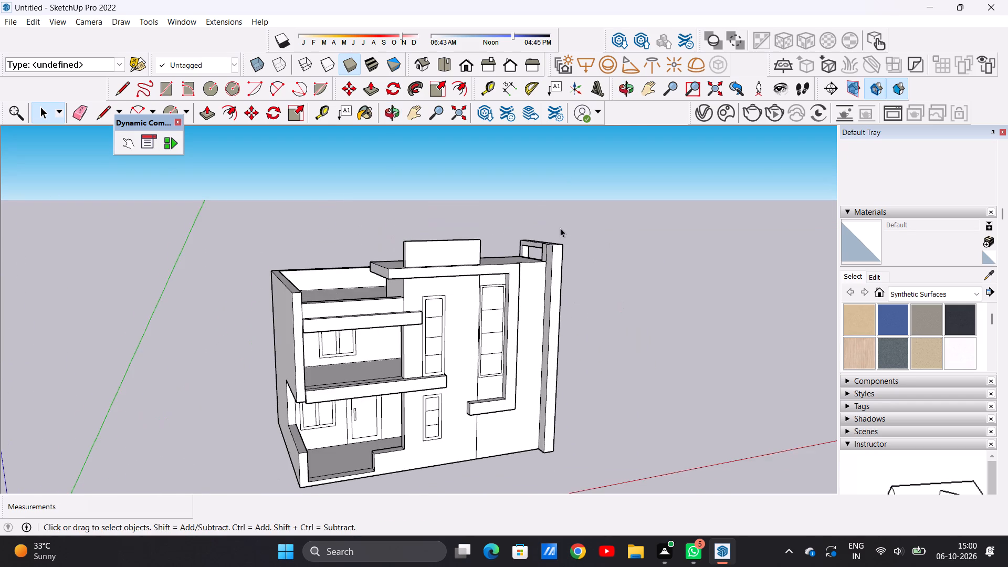
pyautogui.scroll(20, 548, 232)
pyautogui.moveTo(558, 271); pyautogui.dragTo(571, 350, button='middle')
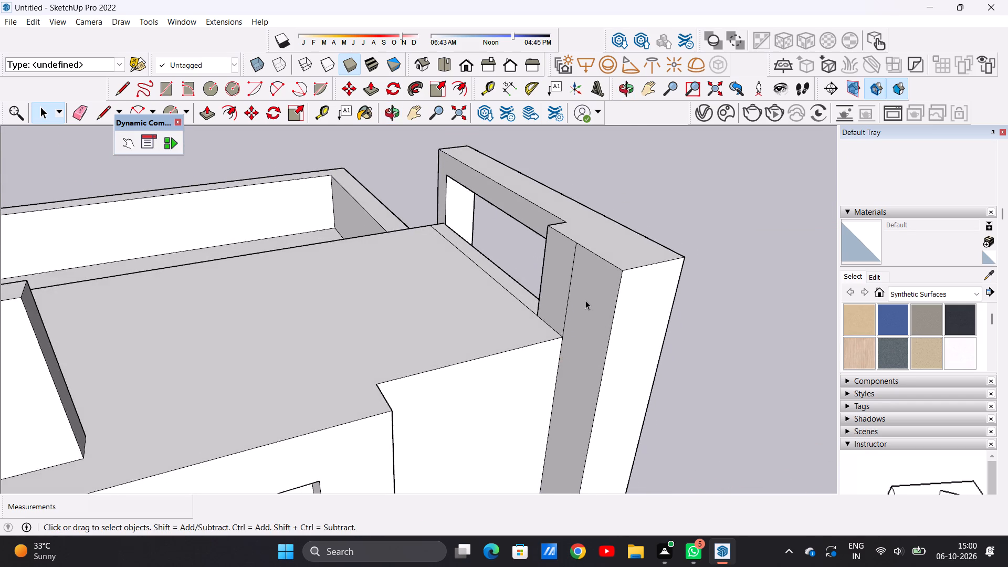
pyautogui.scroll(3, 587, 296)
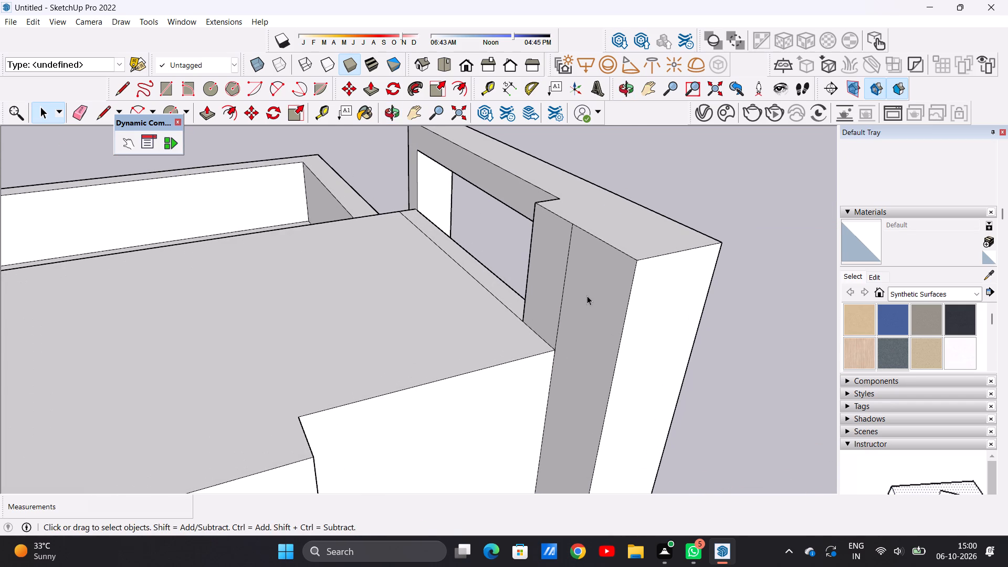
pyautogui.press('e')
pyautogui.scroll(3, 578, 299)
pyautogui.moveTo(554, 282); pyautogui.dragTo(562, 293)
# Examine the roof slab, the tall side wall with its framed opening and the front facade from several angles.
pyautogui.scroll(-4, 553, 306)
pyautogui.moveTo(477, 318); pyautogui.dragTo(385, 317, button='middle')
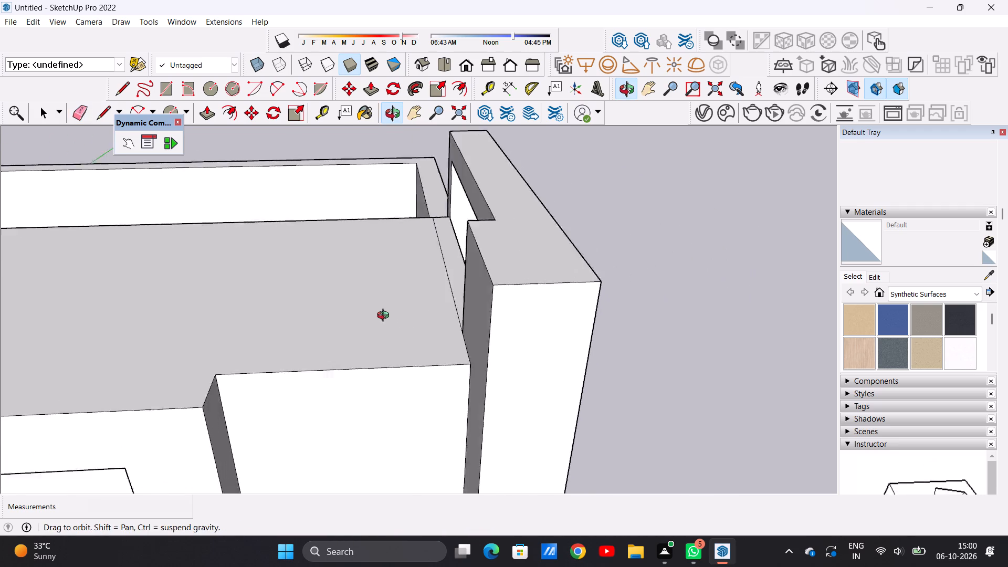
pyautogui.moveTo(385, 317); pyautogui.dragTo(356, 318, button='middle')
pyautogui.scroll(-8, 381, 308)
pyautogui.moveTo(450, 365); pyautogui.dragTo(305, 310, button='middle')
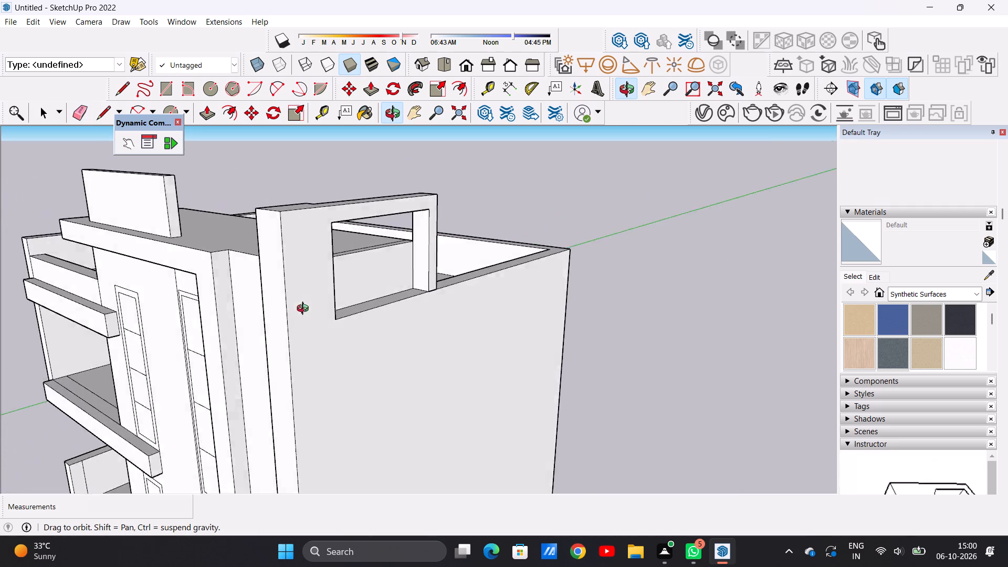
pyautogui.moveTo(305, 310); pyautogui.dragTo(485, 319, button='middle')
pyautogui.scroll(-11, 500, 329)
pyautogui.moveTo(470, 396); pyautogui.dragTo(470, 333, button='middle')
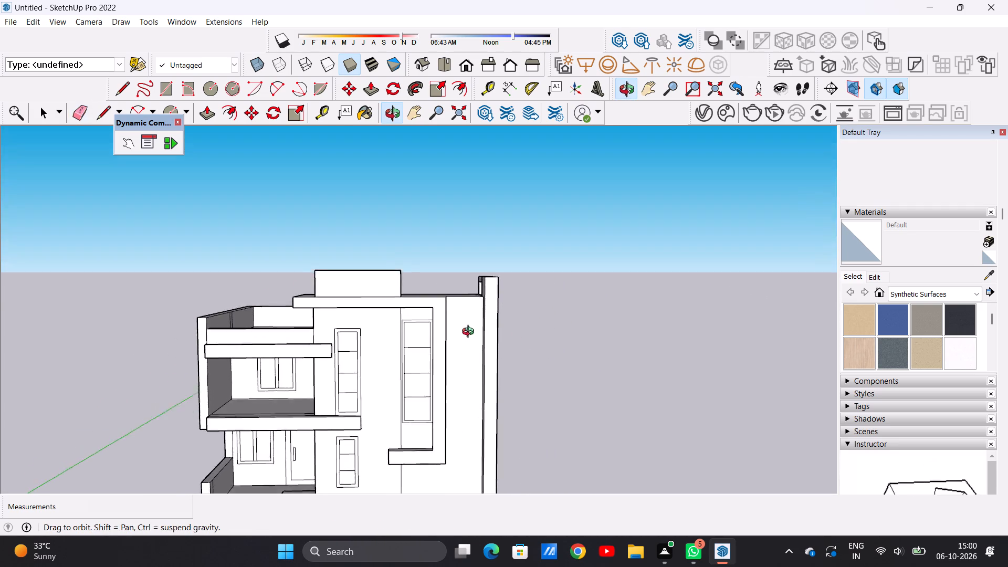
pyautogui.moveTo(470, 333); pyautogui.dragTo(470, 324, button='middle')
pyautogui.scroll(-3, 470, 323)
pyautogui.scroll(1, 470, 323)
pyautogui.scroll(-9, 470, 323)
pyautogui.scroll(15, 438, 374)
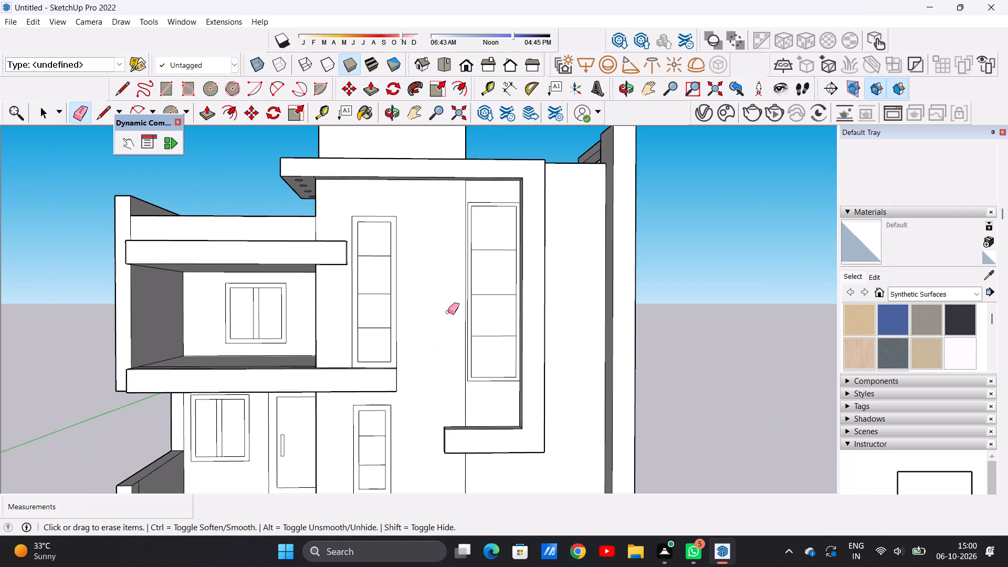
pyautogui.press('space')
pyautogui.scroll(-8, 437, 297)
pyautogui.moveTo(311, 267); pyautogui.dragTo(320, 272, button='middle')
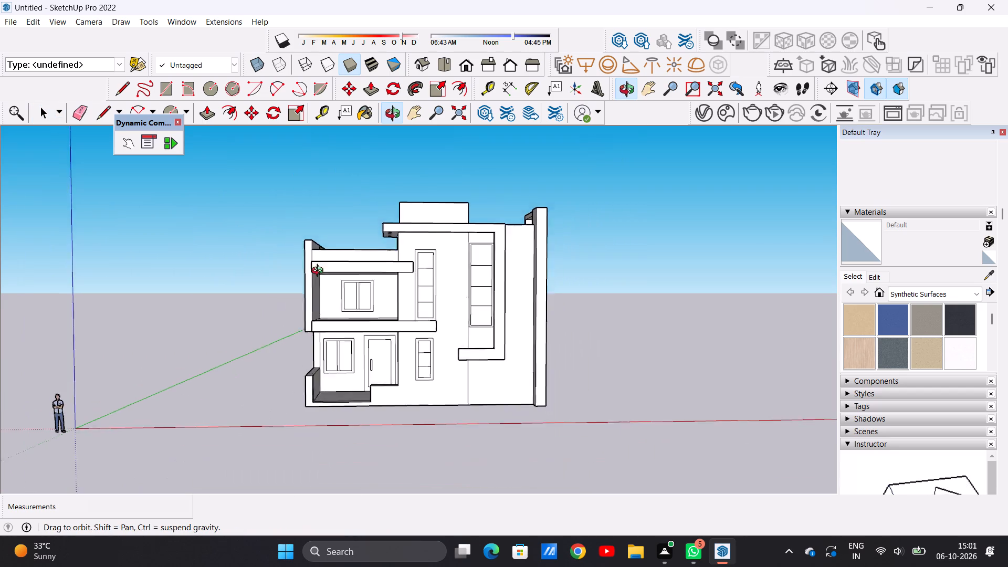
pyautogui.moveTo(320, 272); pyautogui.dragTo(301, 297, button='middle')
pyautogui.moveTo(587, 293); pyautogui.dragTo(412, 295, button='middle')
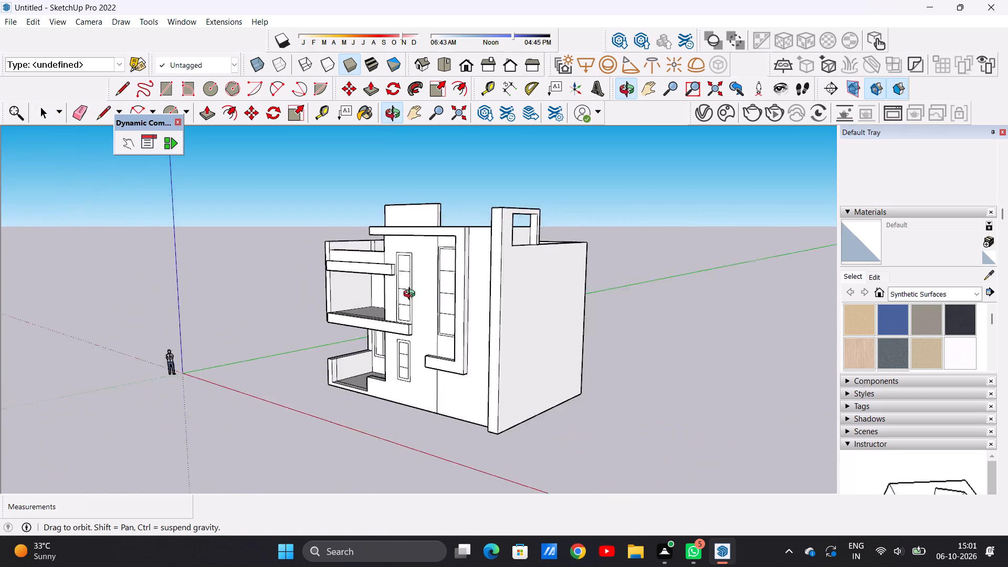
pyautogui.moveTo(412, 295); pyautogui.dragTo(357, 300, button='middle')
pyautogui.scroll(20, 507, 222)
pyautogui.scroll(3, 507, 222)
pyautogui.scroll(-6, 480, 254)
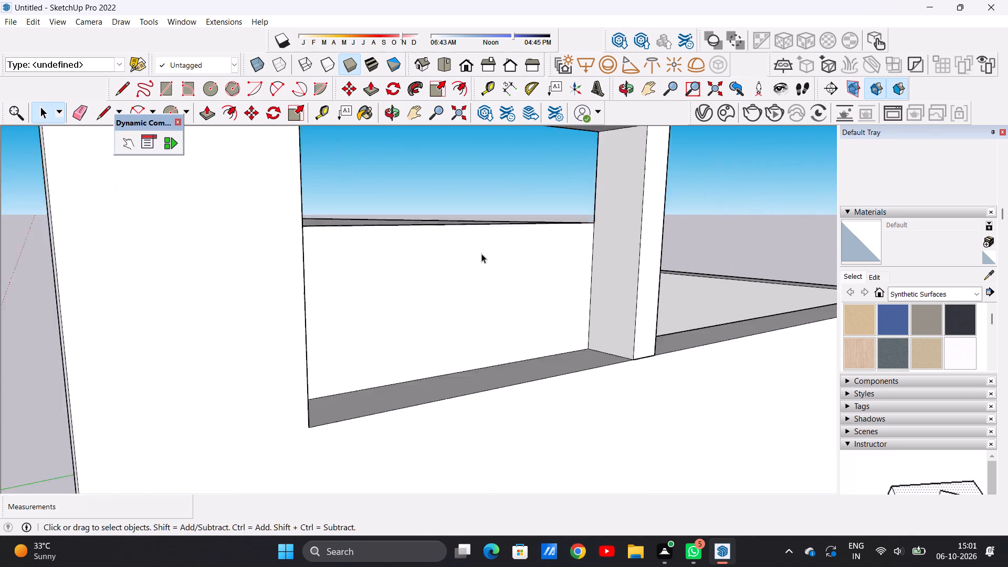
pyautogui.scroll(-15, 481, 254)
pyautogui.moveTo(414, 280); pyautogui.dragTo(627, 262, button='middle')
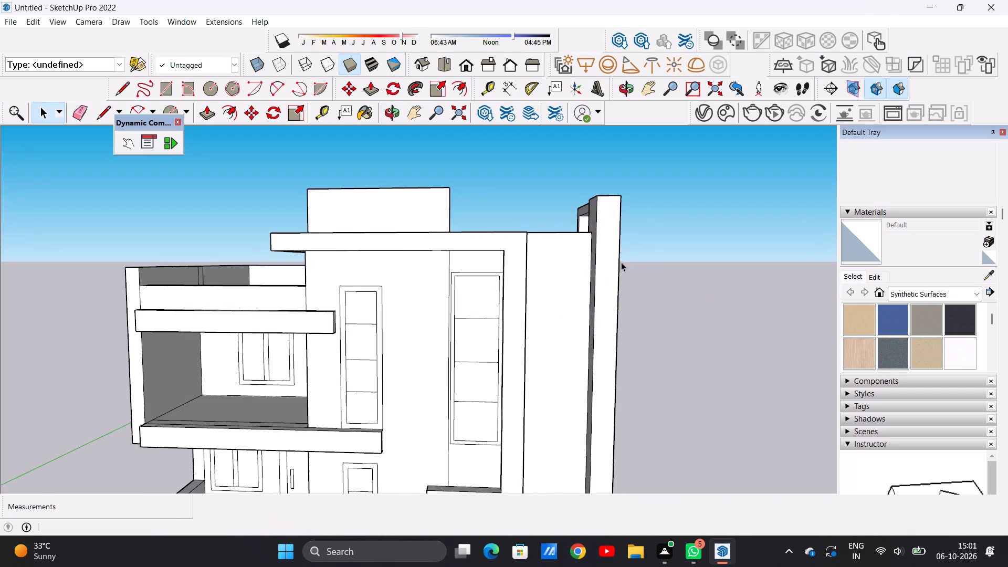
pyautogui.scroll(-9, 547, 264)
pyautogui.moveTo(487, 270); pyautogui.dragTo(521, 288, button='middle')
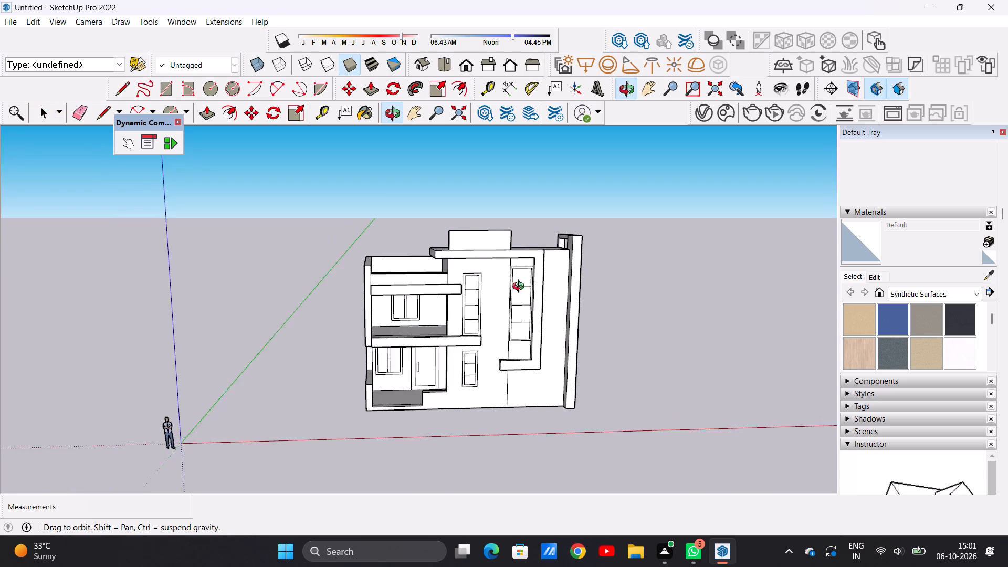
# Draw a circle of about 5" radius on the underside of the roof slab's front overhang, above the narrow upper-floor window.
pyautogui.moveTo(521, 288); pyautogui.dragTo(499, 167, button='middle')
pyautogui.scroll(7, 468, 272)
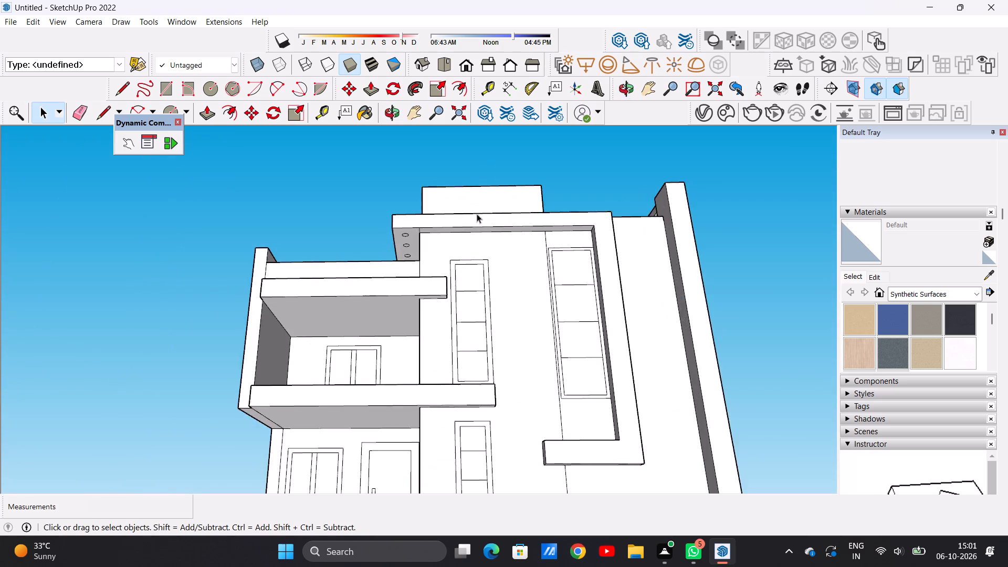
pyautogui.scroll(7, 477, 214)
pyautogui.moveTo(482, 281); pyautogui.dragTo(480, 236, button='middle')
pyautogui.scroll(6, 528, 176)
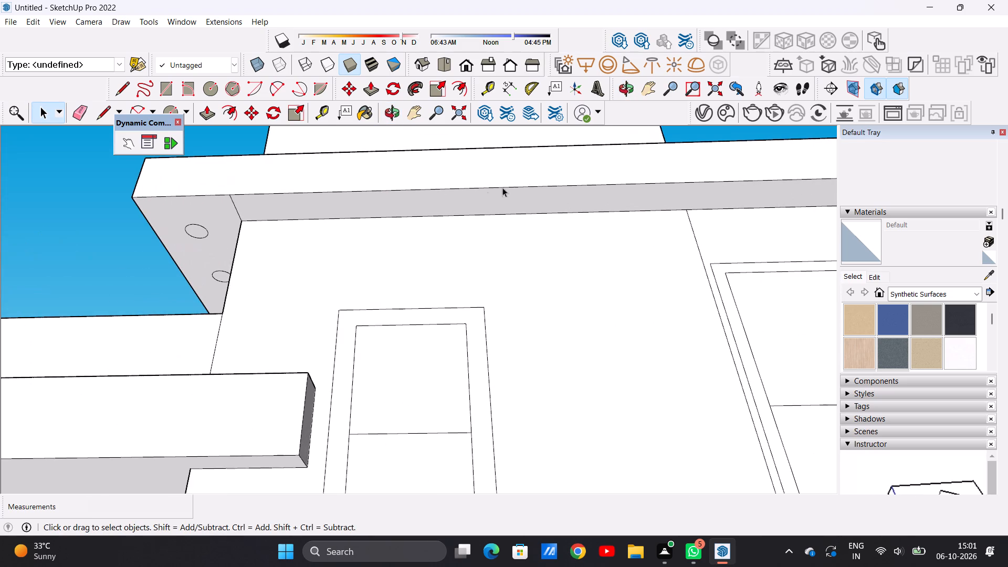
pyautogui.press('c')
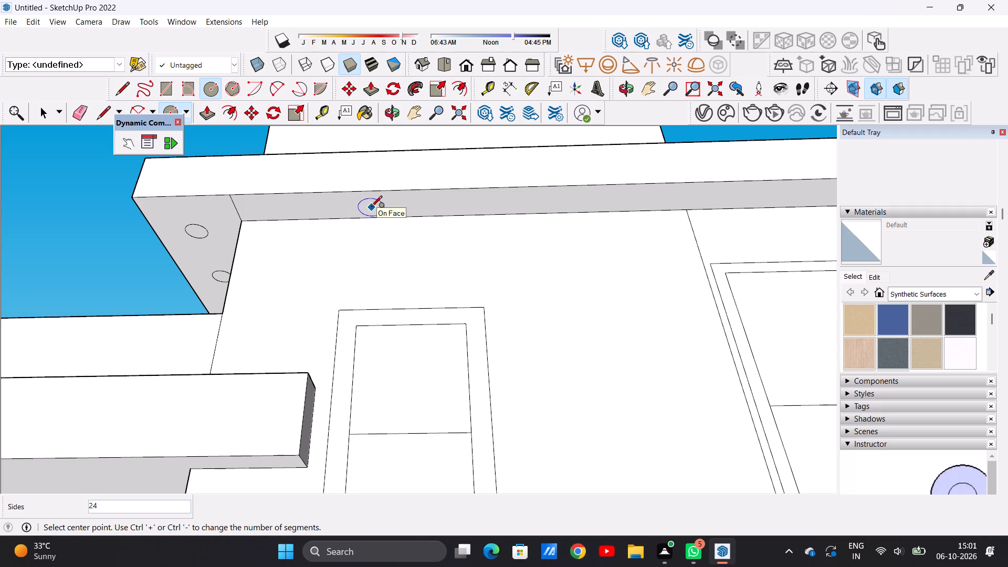
pyautogui.click(417, 206)
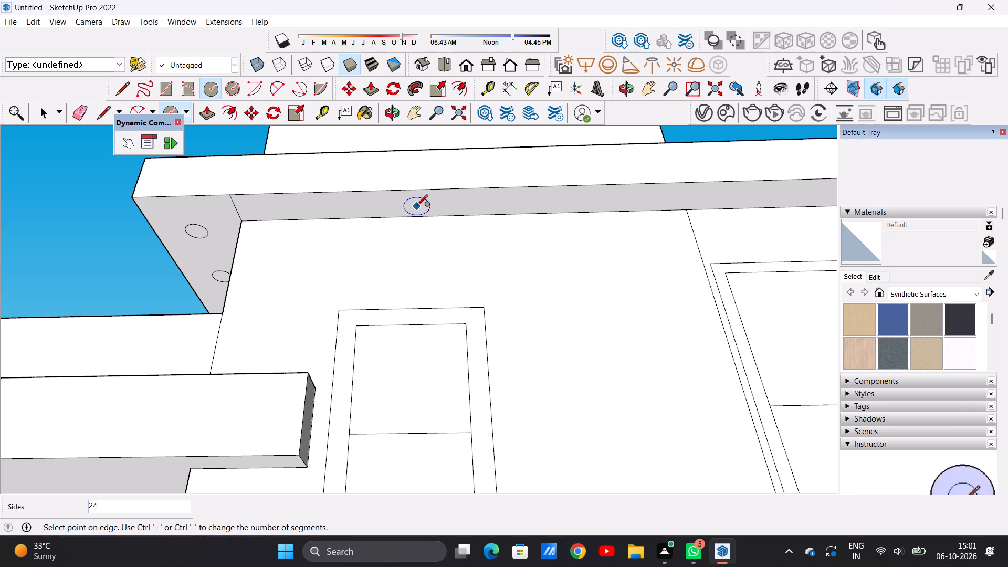
pyautogui.click(418, 197)
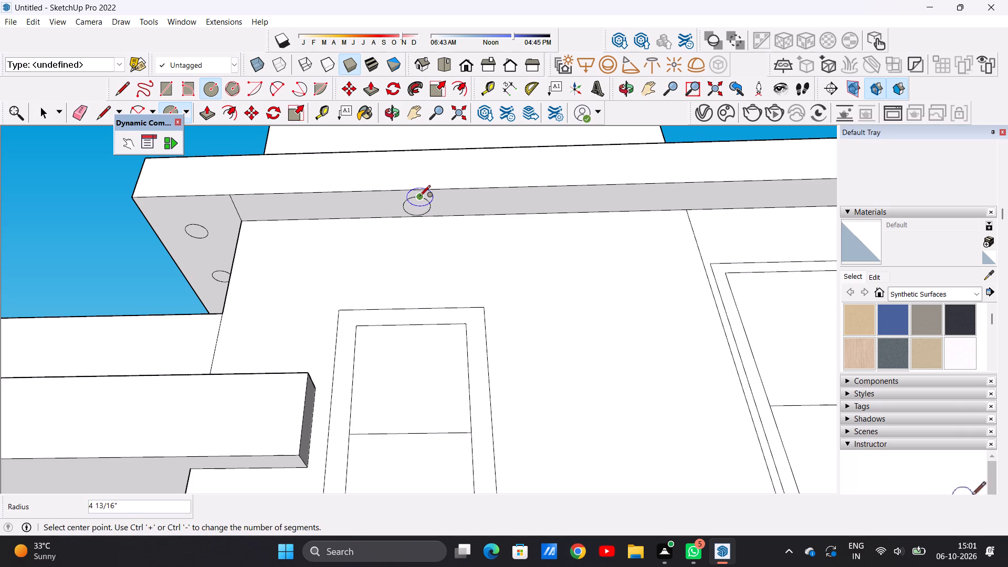
pyautogui.press('space')
# Copy the new circle along the underside of the front overhang towards the tall window bay.
pyautogui.doubleClick(426, 206)
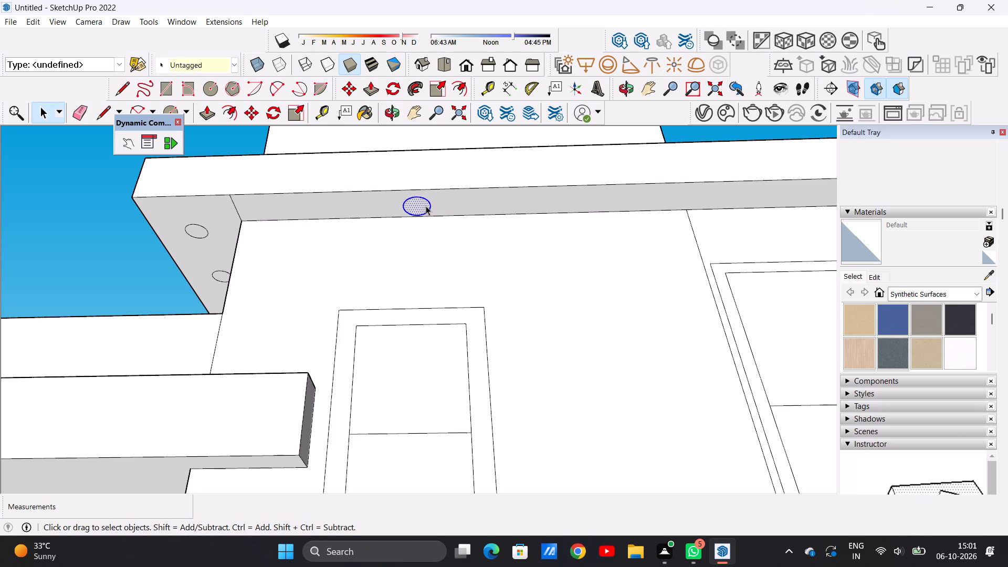
pyautogui.press('m')
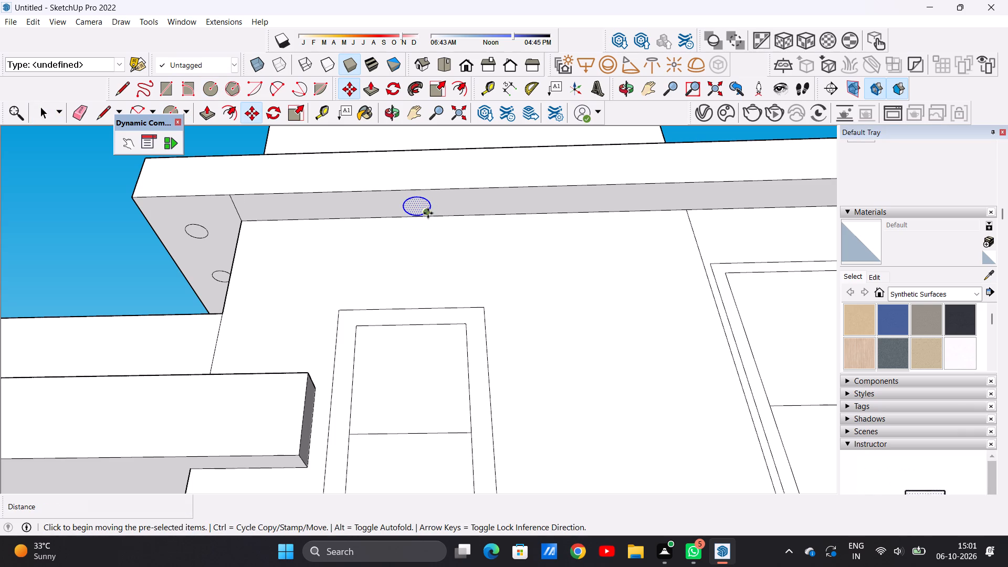
pyautogui.click(429, 210)
pyautogui.scroll(-3, 424, 201)
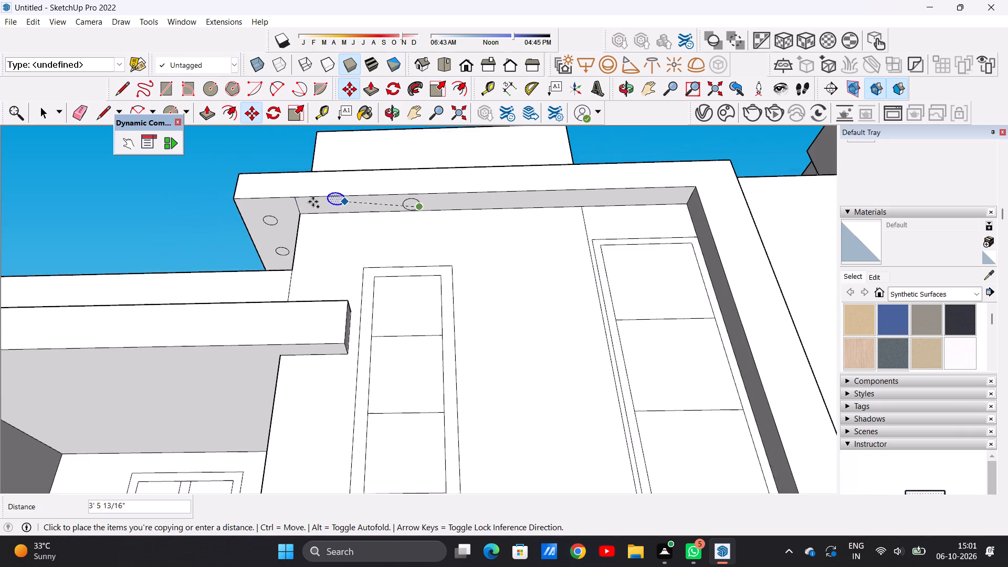
pyautogui.scroll(-4, 313, 202)
pyautogui.scroll(4, 513, 199)
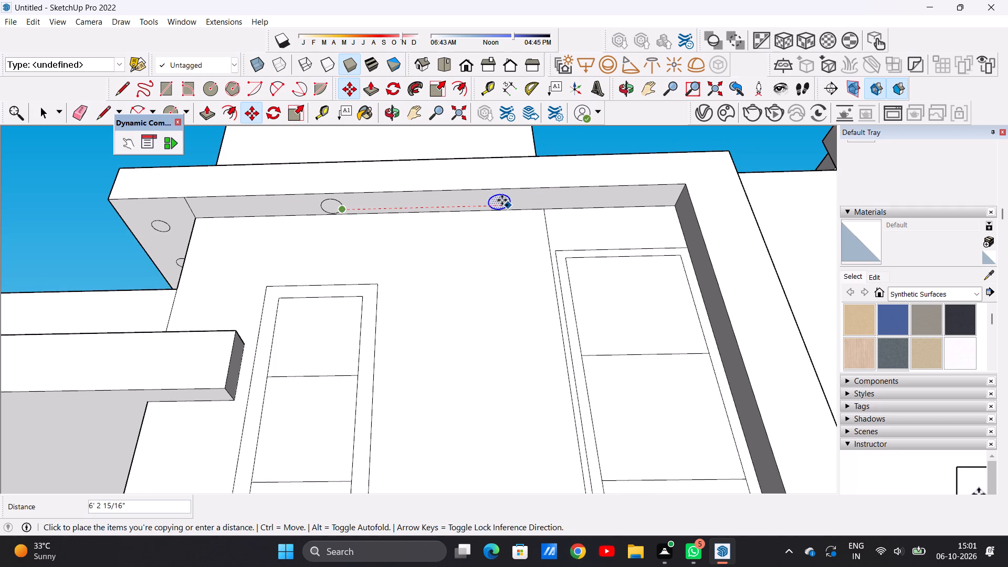
pyautogui.click(472, 199)
pyautogui.press('space')
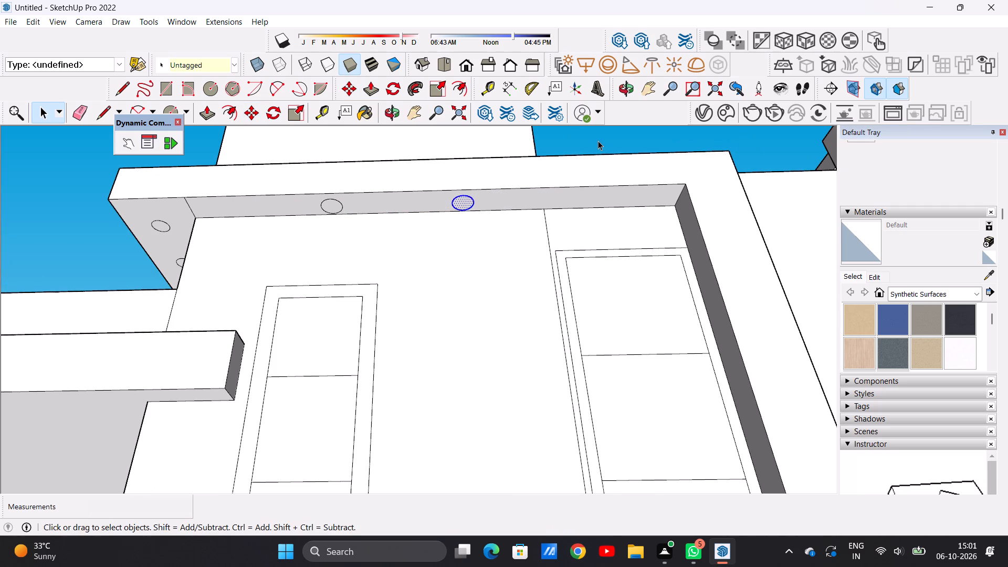
pyautogui.click(597, 140)
# Examine the front facade, balcony bands, windows and roof terrace from the front and from above.
pyautogui.scroll(-13, 422, 337)
pyautogui.moveTo(446, 281); pyautogui.dragTo(434, 384, button='middle')
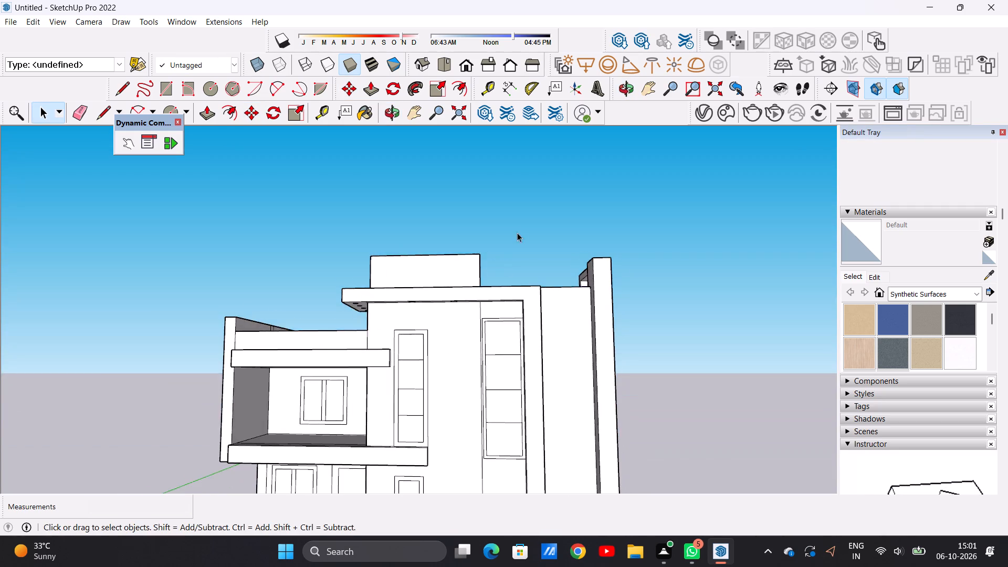
pyautogui.scroll(-8, 517, 230)
pyautogui.moveTo(495, 304); pyautogui.dragTo(482, 339, button='middle')
pyautogui.middleClick(482, 339)
pyautogui.scroll(8, 505, 317)
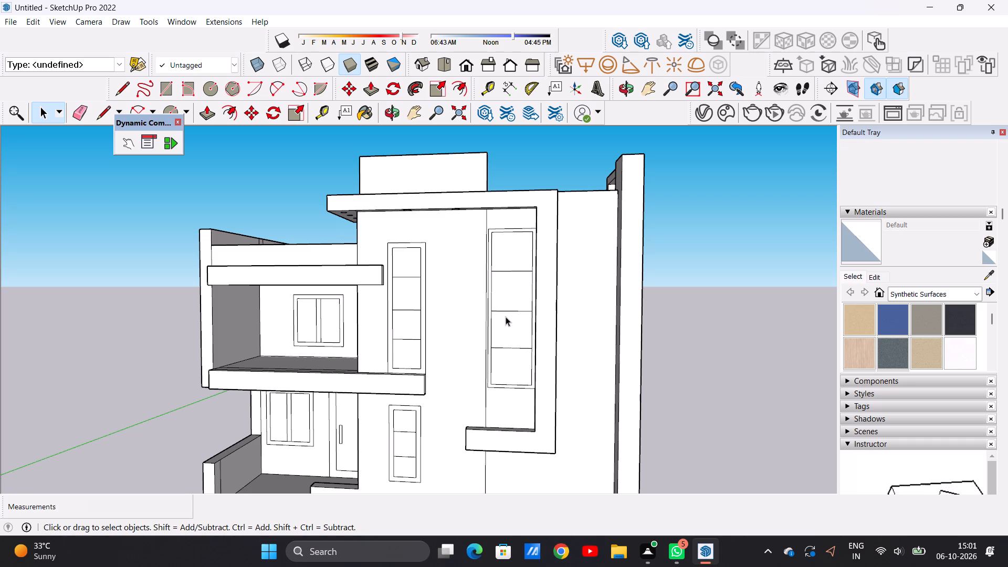
pyautogui.scroll(-8, 443, 285)
pyautogui.scroll(5, 420, 297)
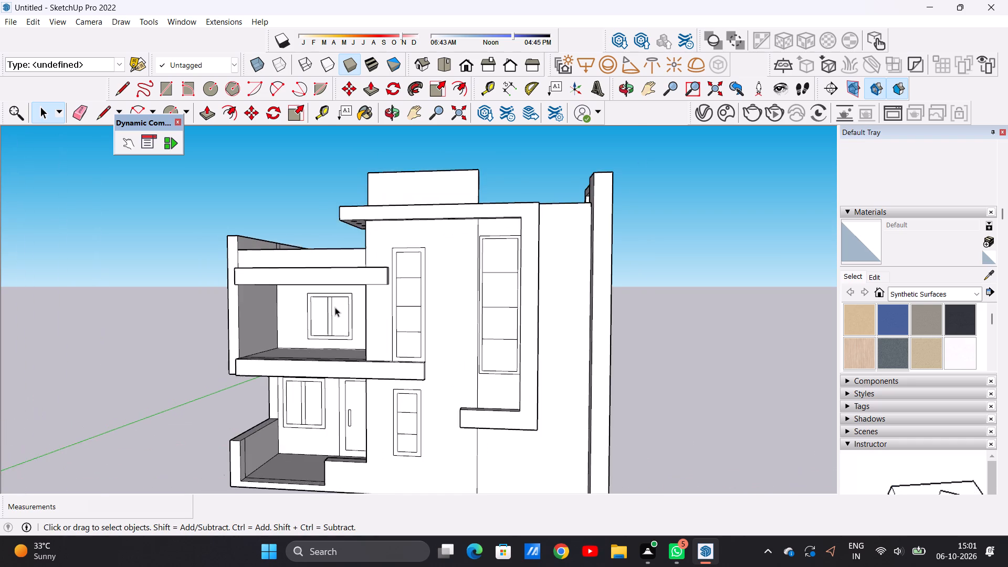
pyautogui.moveTo(335, 309); pyautogui.dragTo(355, 312, button='middle')
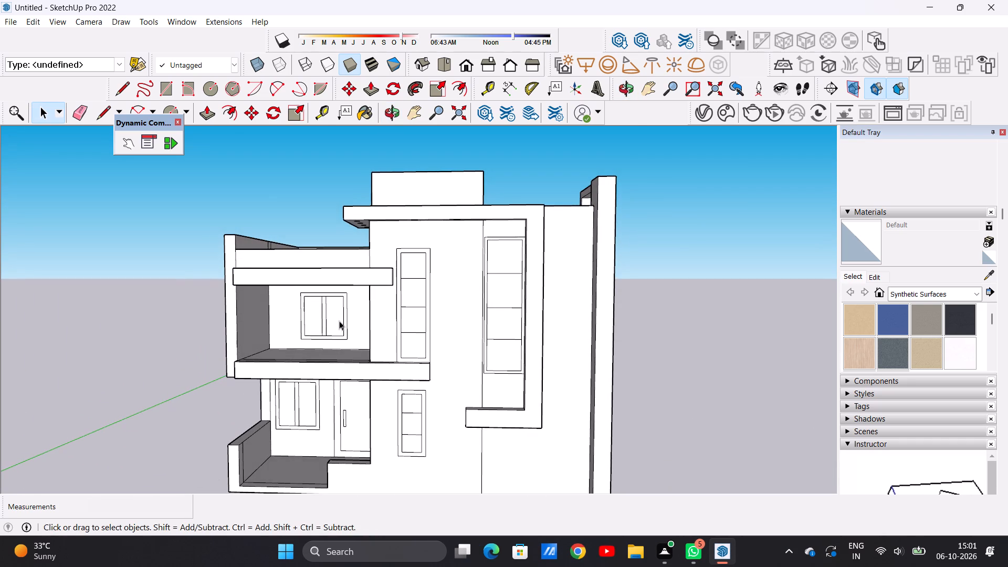
pyautogui.scroll(-4, 339, 321)
pyautogui.moveTo(429, 333); pyautogui.dragTo(453, 329, button='middle')
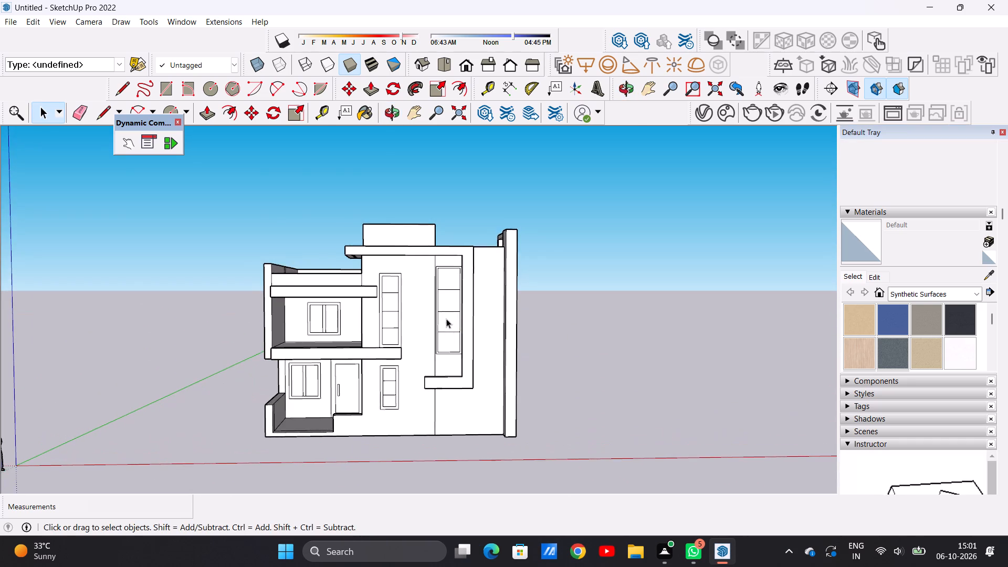
pyautogui.scroll(5, 458, 296)
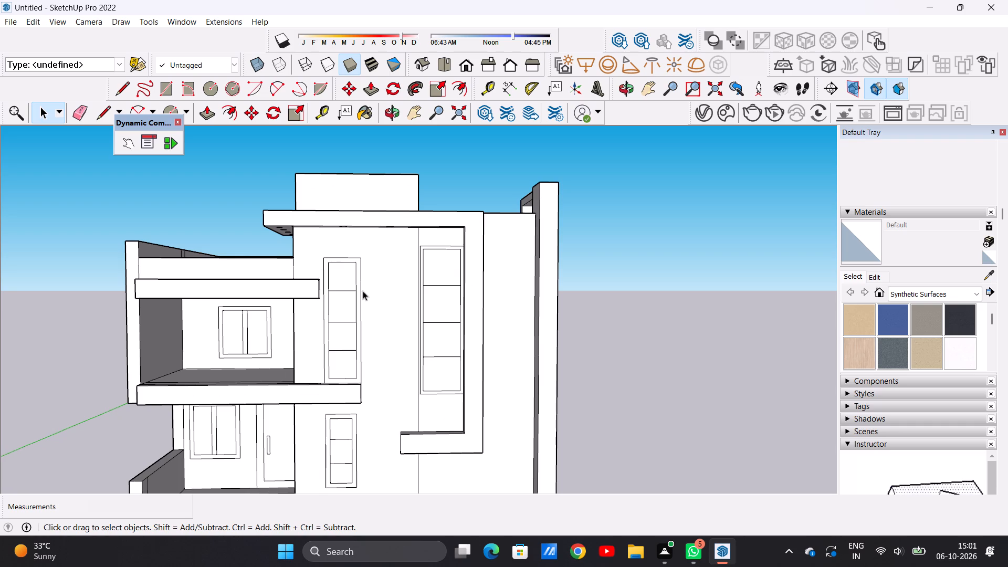
pyautogui.scroll(-2, 349, 312)
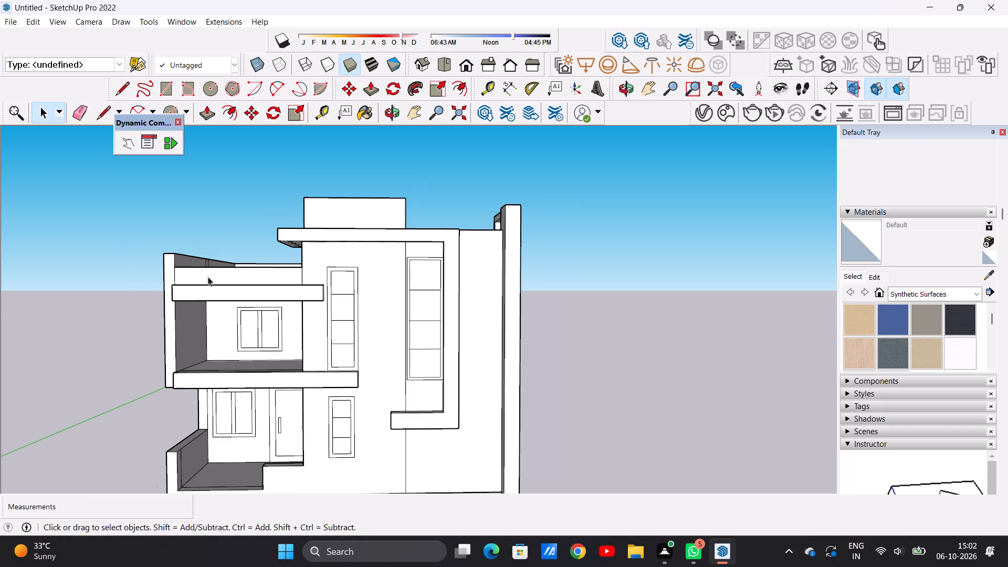
pyautogui.scroll(5, 259, 271)
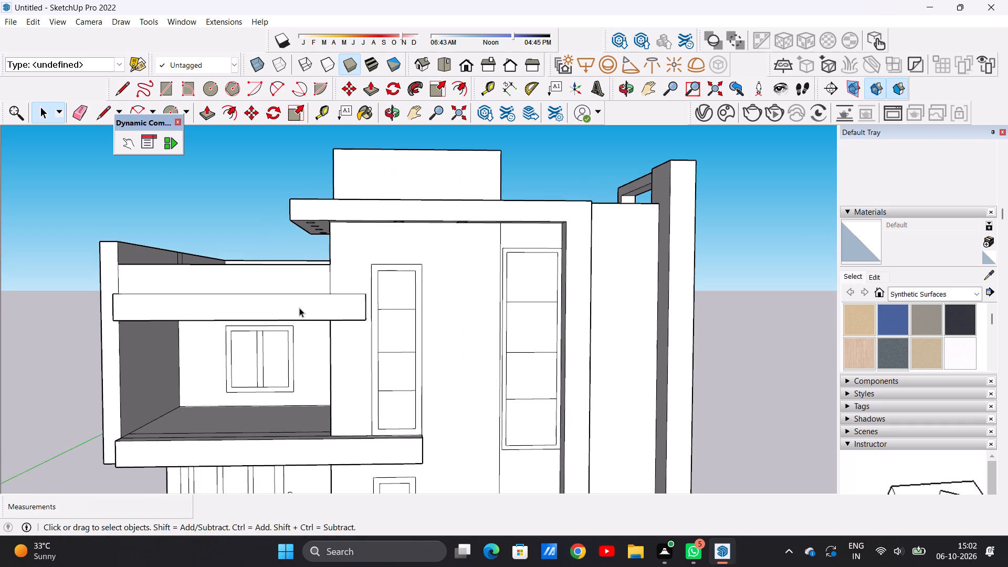
pyautogui.scroll(-3, 291, 350)
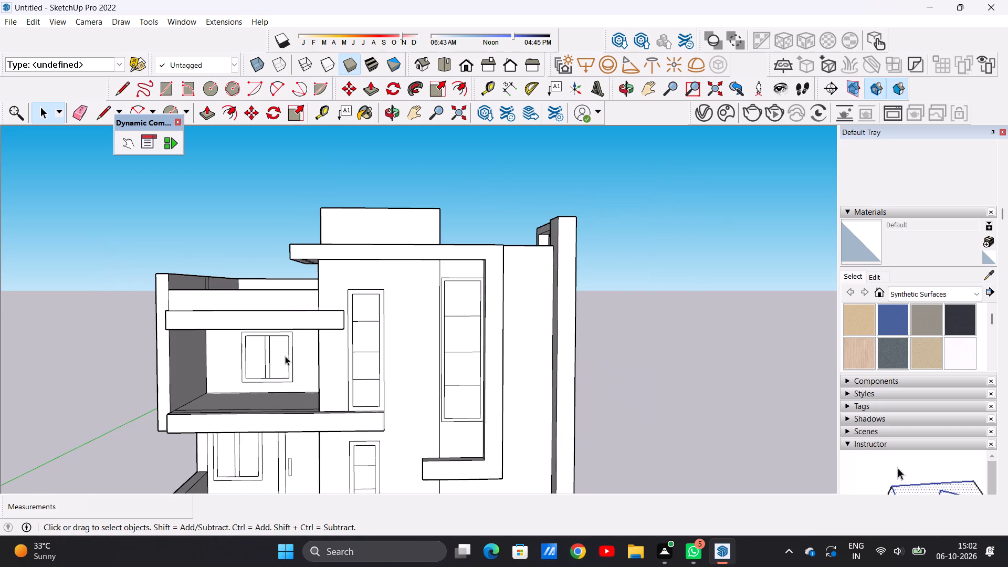
pyautogui.moveTo(260, 406); pyautogui.dragTo(323, 480, button='middle')
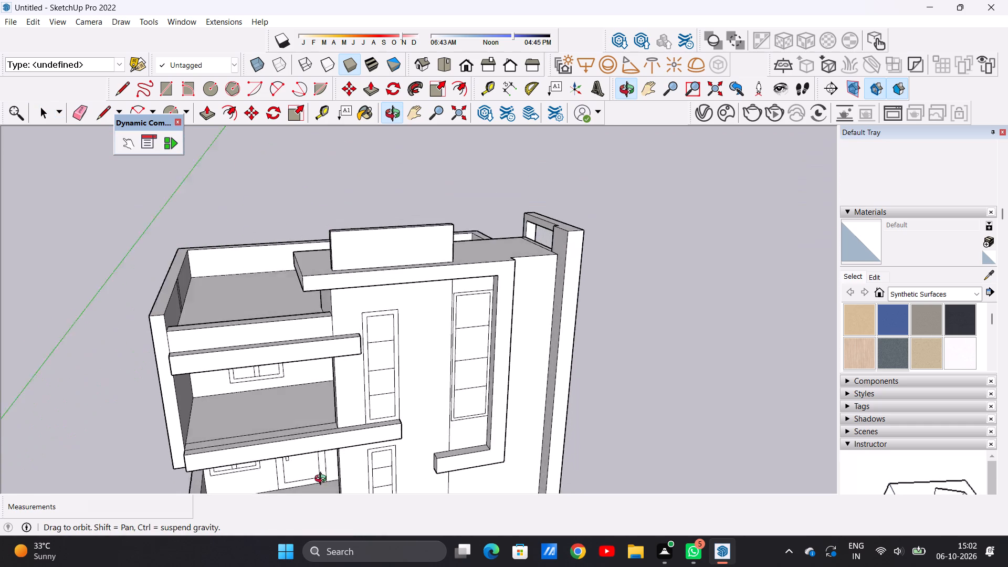
pyautogui.moveTo(323, 480); pyautogui.dragTo(343, 490, button='middle')
pyautogui.scroll(6, 347, 449)
pyautogui.moveTo(349, 424); pyautogui.dragTo(373, 418, button='middle')
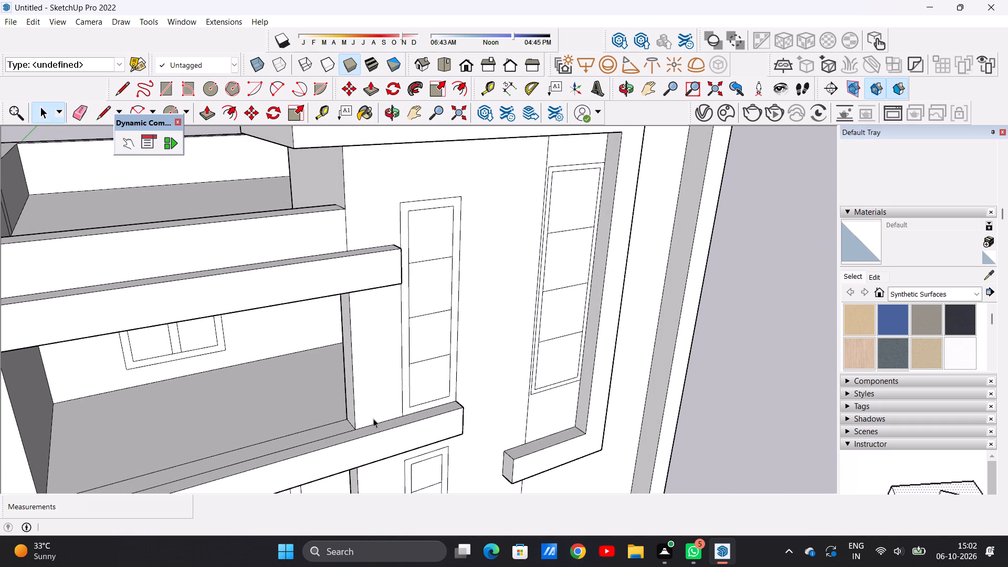
pyautogui.scroll(-5, 363, 409)
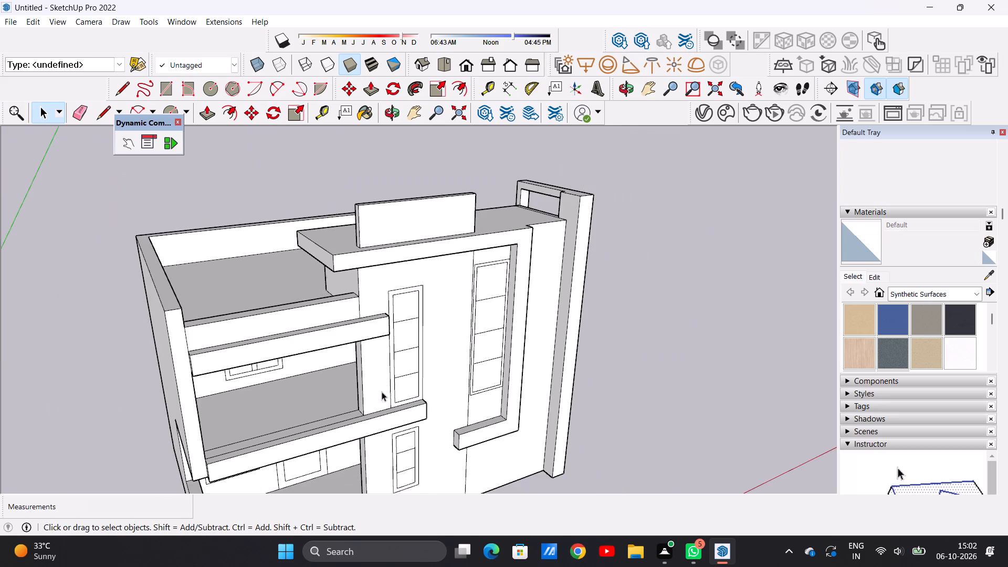
# Pull up the narrow strip along the upper balcony floor's front edge by about 3' 1" to form a parapet.
pyautogui.scroll(-1, 382, 392)
pyautogui.scroll(7, 331, 387)
pyautogui.scroll(-5, 353, 382)
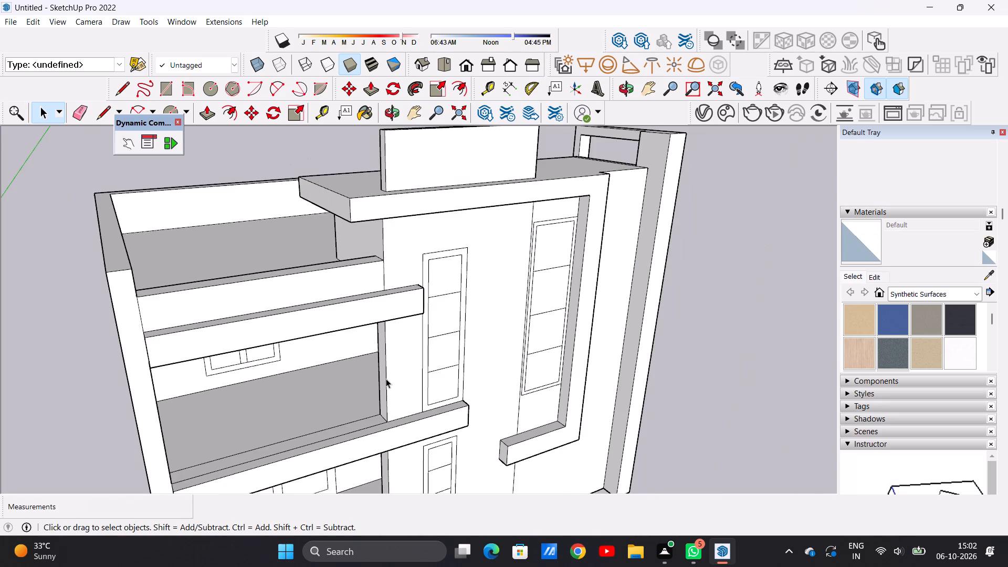
pyautogui.moveTo(379, 384); pyautogui.dragTo(411, 380, button='middle')
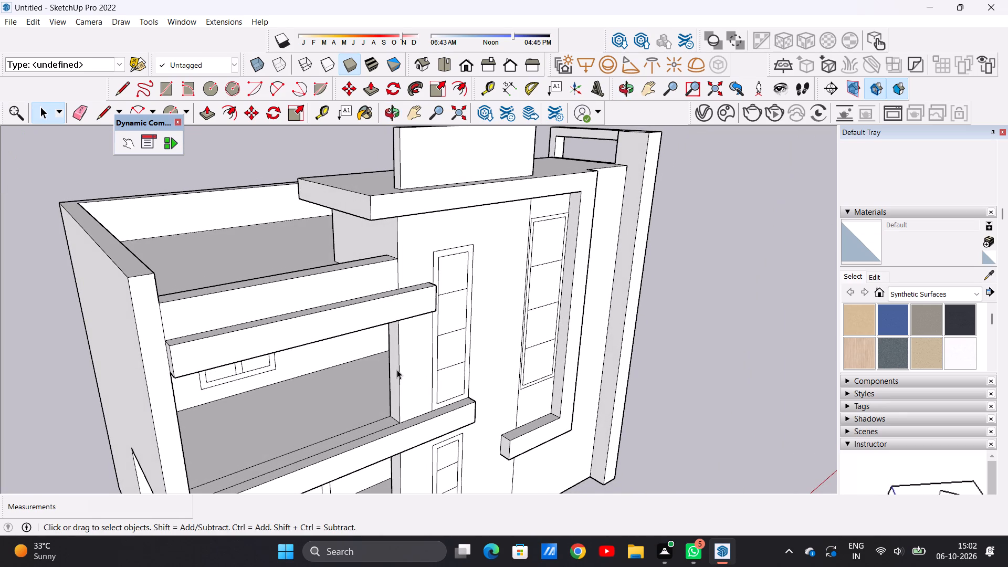
pyautogui.scroll(-5, 306, 380)
pyautogui.scroll(6, 359, 404)
pyautogui.moveTo(352, 395); pyautogui.dragTo(316, 400, button='middle')
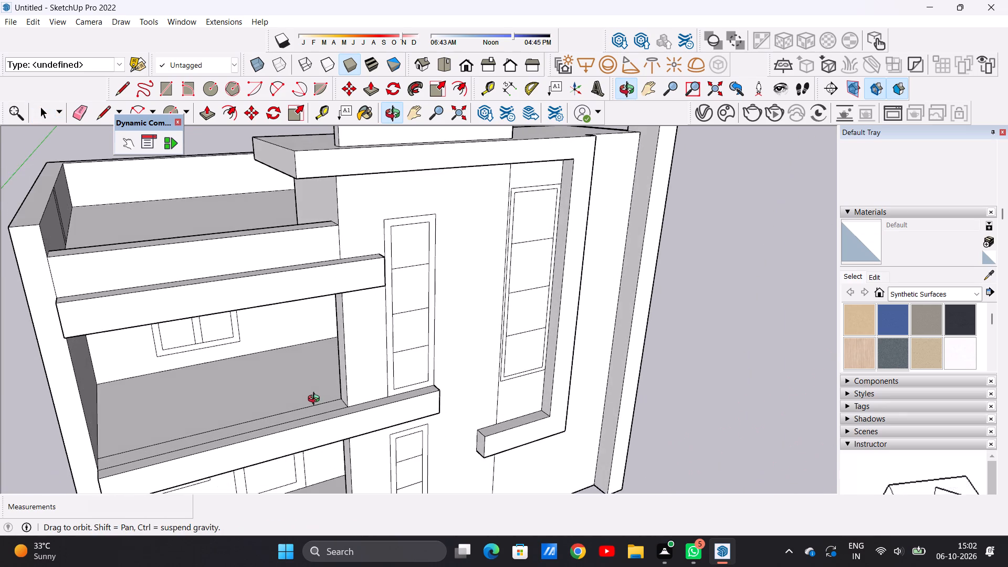
pyautogui.moveTo(316, 400); pyautogui.dragTo(285, 417, button='middle')
pyautogui.press('p')
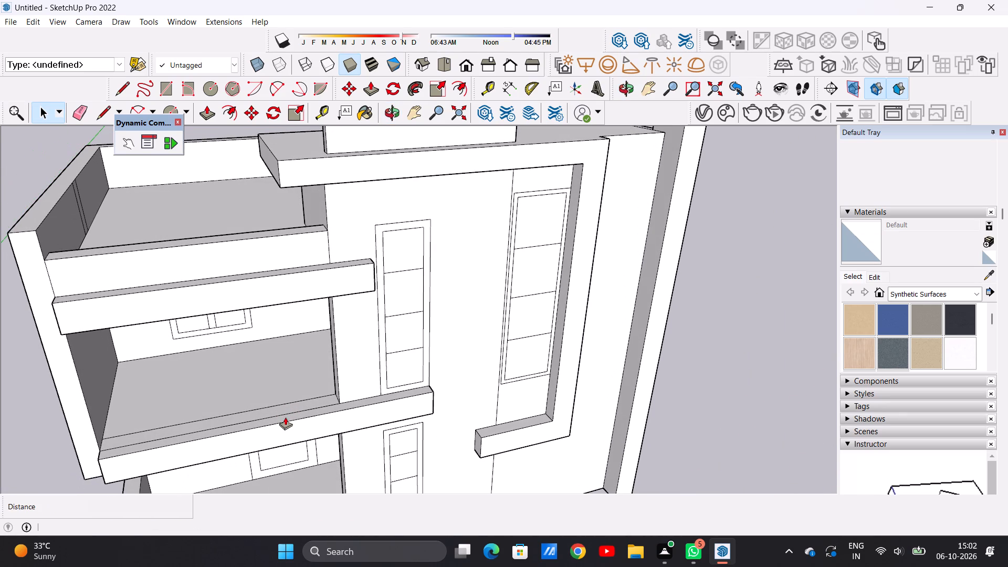
pyautogui.scroll(9, 332, 390)
pyautogui.click(328, 401)
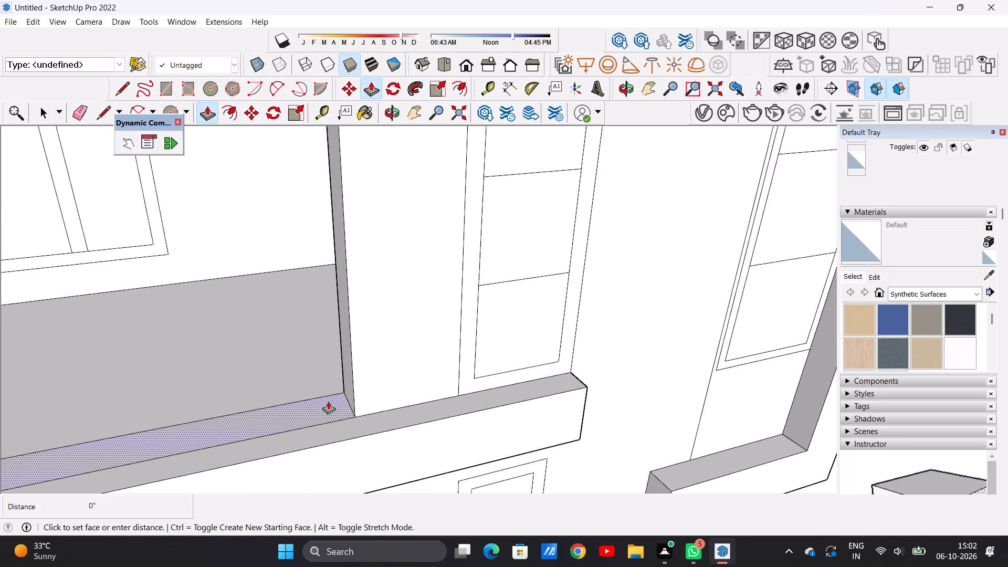
pyautogui.scroll(-8, 340, 353)
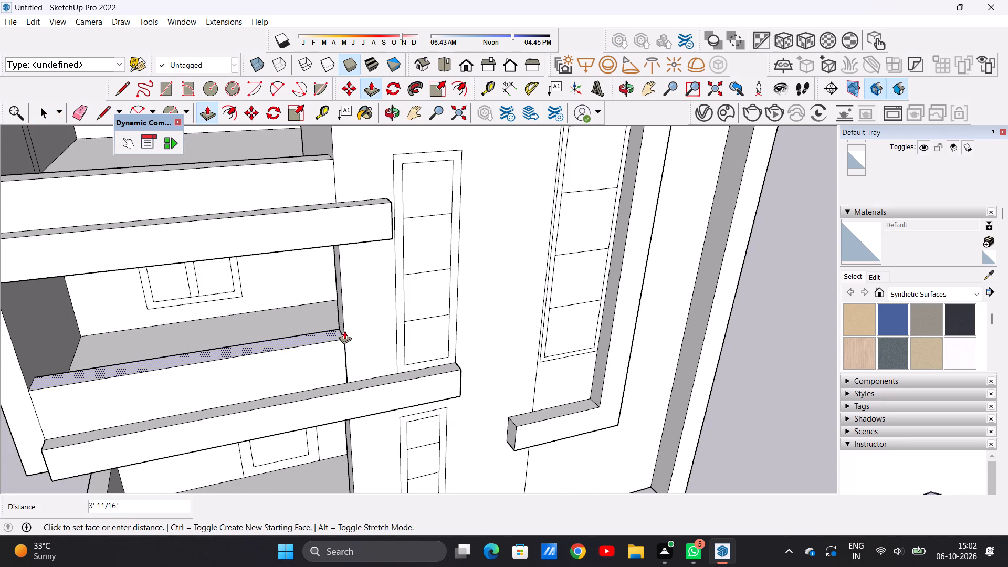
pyautogui.click(344, 331)
# Raise the top face of the upper balcony's front parapet by about another 7".
pyautogui.moveTo(369, 371); pyautogui.dragTo(343, 306, button='middle')
pyautogui.scroll(-6, 349, 322)
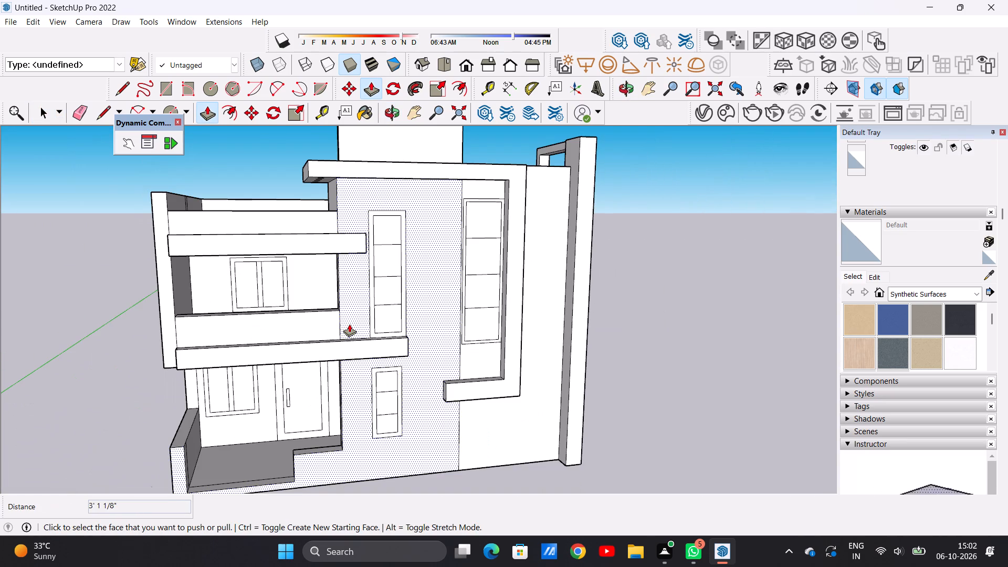
pyautogui.moveTo(349, 324); pyautogui.dragTo(288, 343, button='middle')
pyautogui.scroll(4, 293, 307)
pyautogui.moveTo(313, 332); pyautogui.dragTo(419, 367, button='middle')
pyautogui.scroll(6, 386, 329)
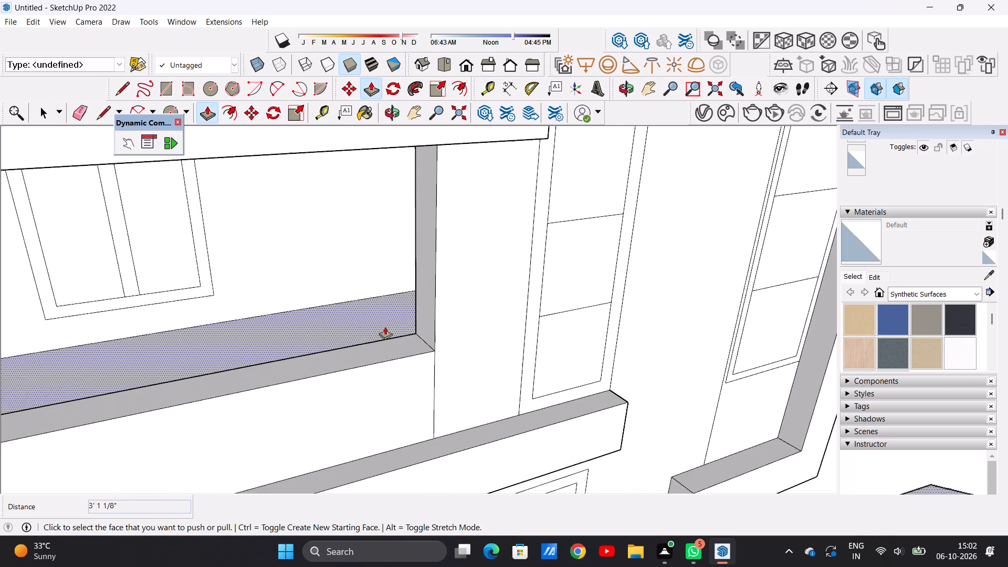
pyautogui.click(403, 346)
pyautogui.click(401, 328)
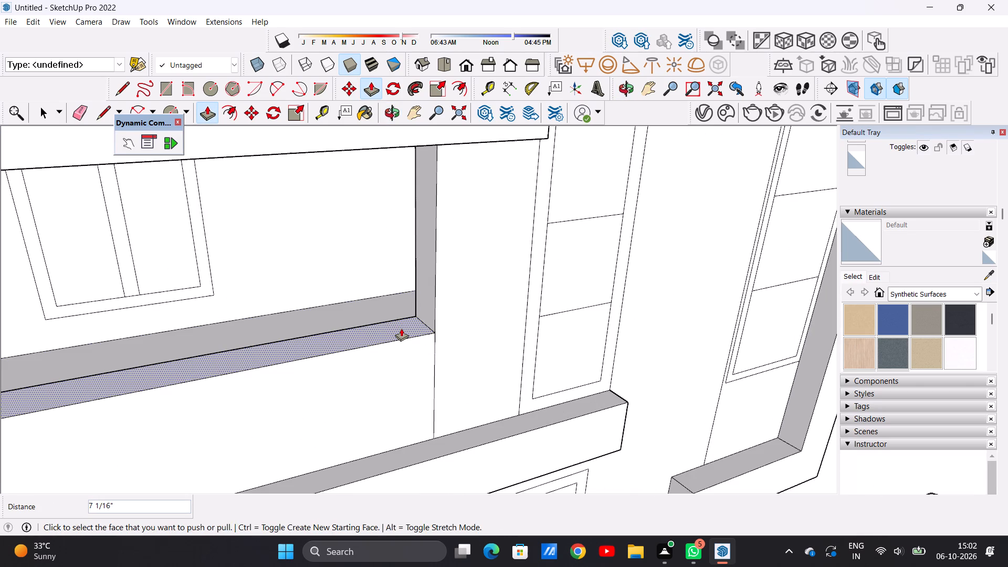
pyautogui.press('space')
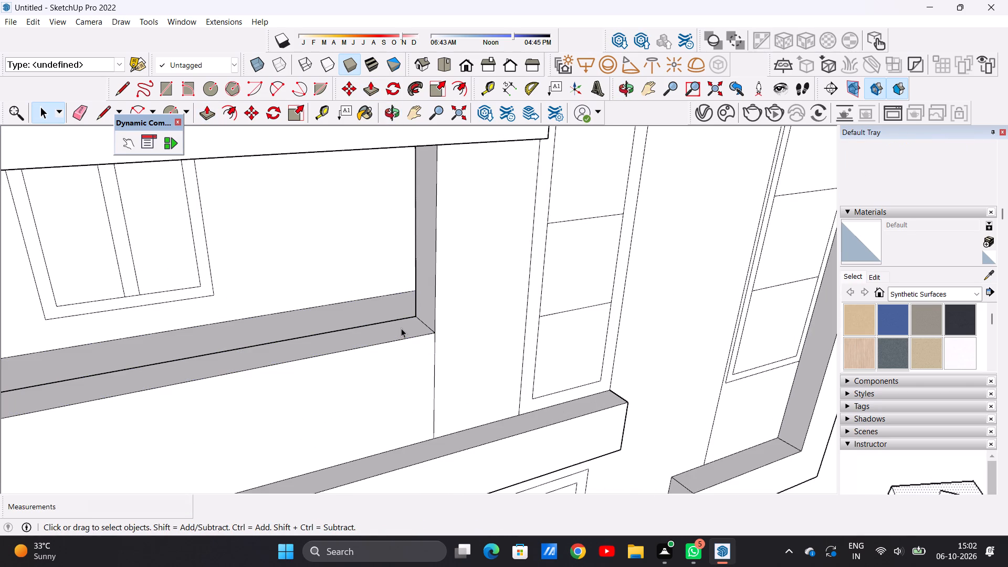
# Draw a circle of about 2" radius on the balcony's side wall face beside the narrow window, just above the parapet end.
pyautogui.press('c')
pyautogui.scroll(-8, 428, 320)
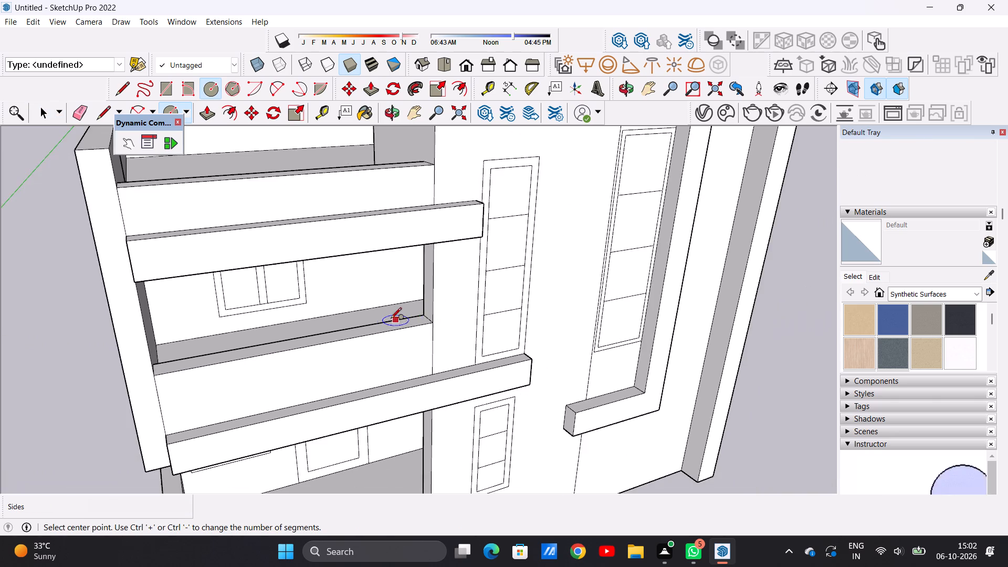
pyautogui.moveTo(390, 320); pyautogui.dragTo(456, 293, button='middle')
pyautogui.scroll(18, 467, 272)
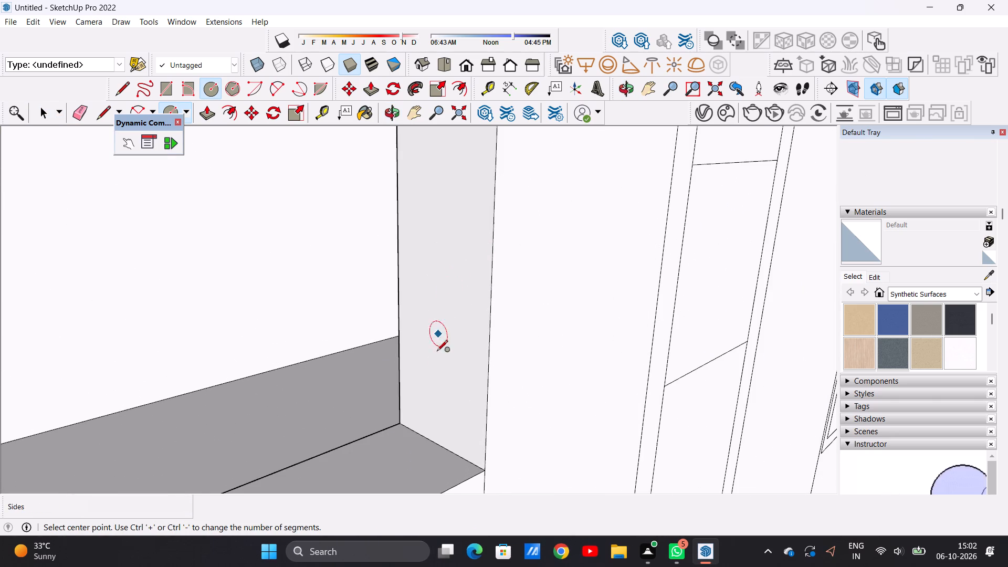
pyautogui.click(437, 402)
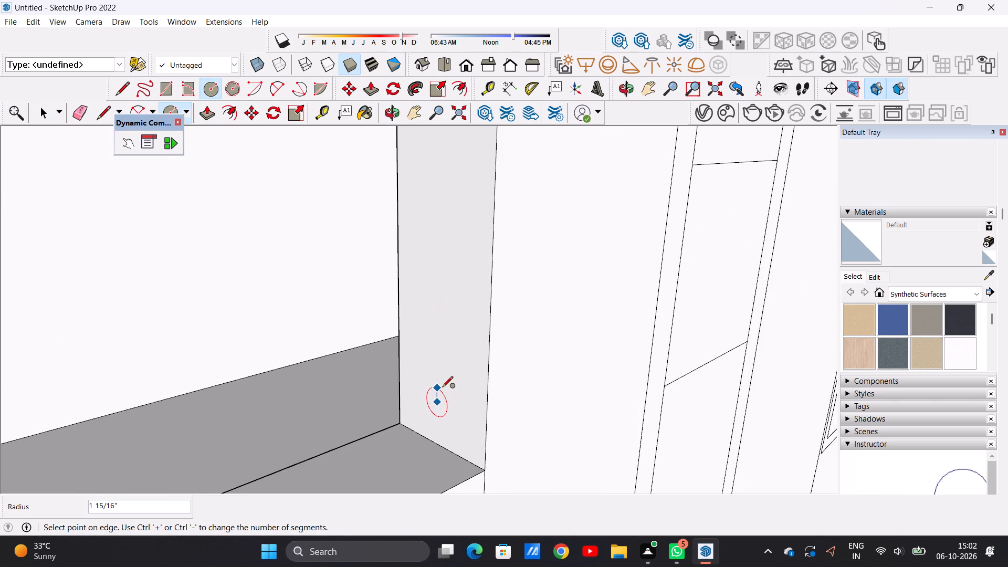
pyautogui.click(442, 388)
pyautogui.press('space')
# Extrude the small circle above the parapet across the balcony to the opposite side wall as a round handrail.
pyautogui.scroll(-17, 418, 380)
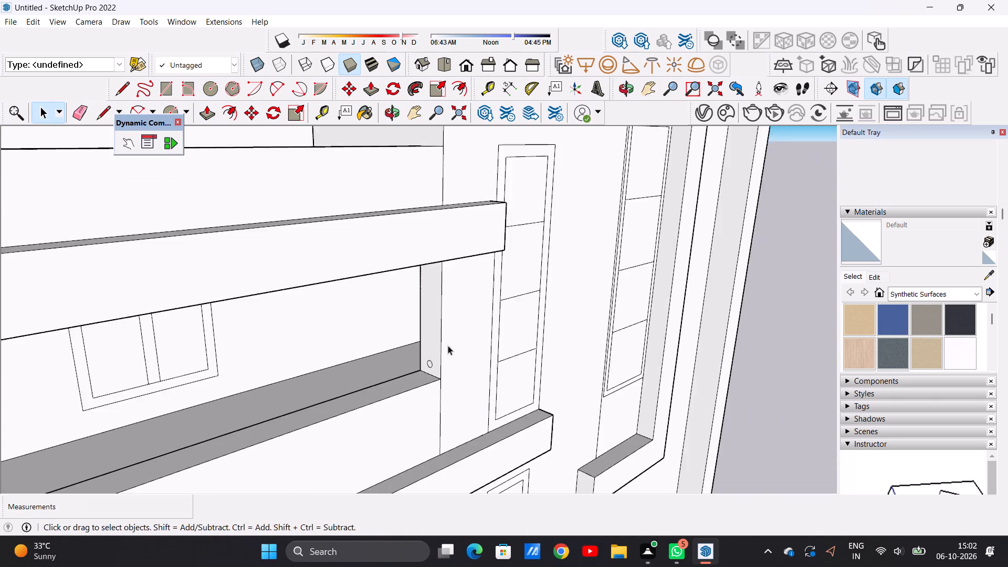
pyautogui.moveTo(419, 372); pyautogui.dragTo(374, 374, button='middle')
pyautogui.scroll(8, 377, 369)
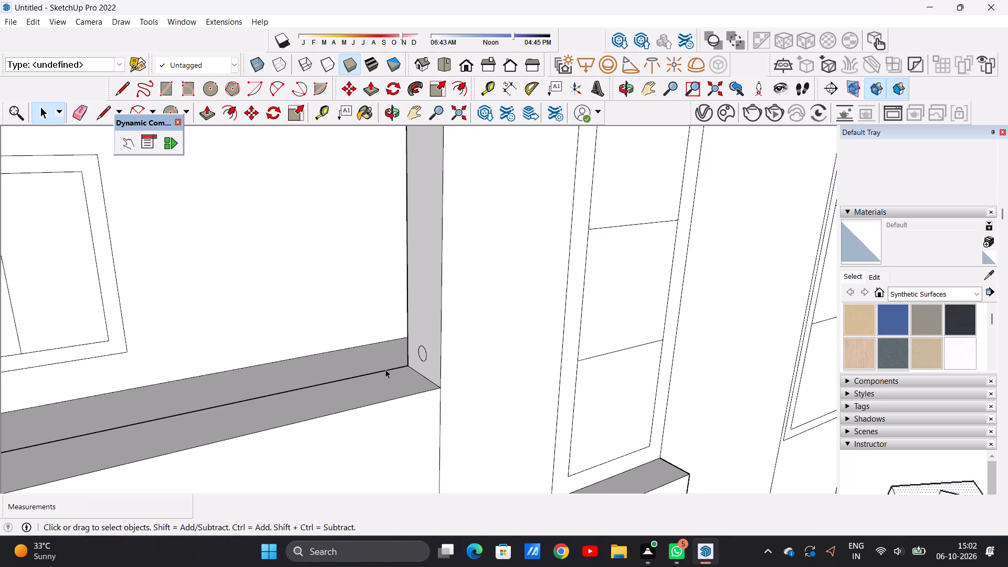
pyautogui.press('p')
pyautogui.scroll(10, 415, 350)
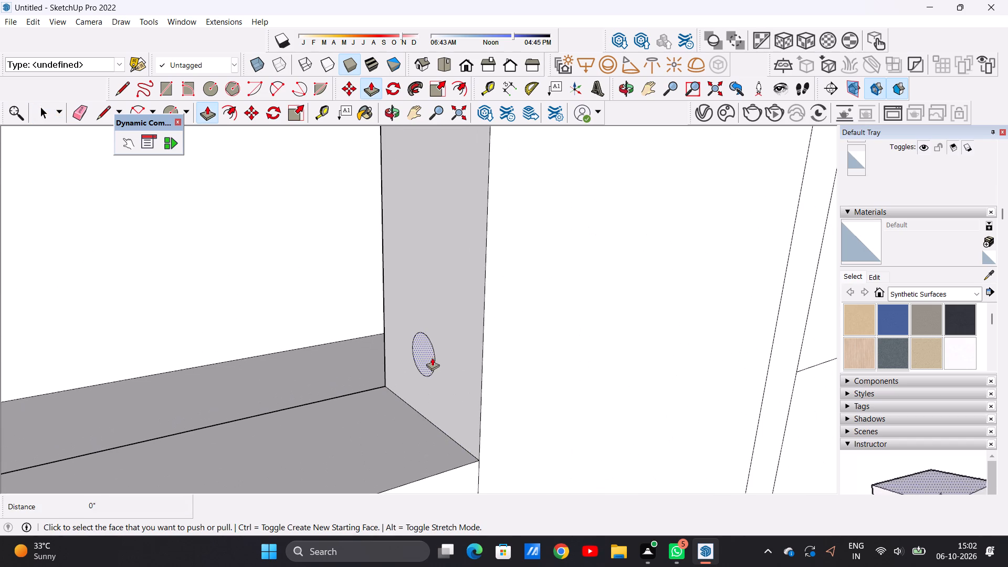
pyautogui.click(429, 349)
pyautogui.scroll(-10, 356, 350)
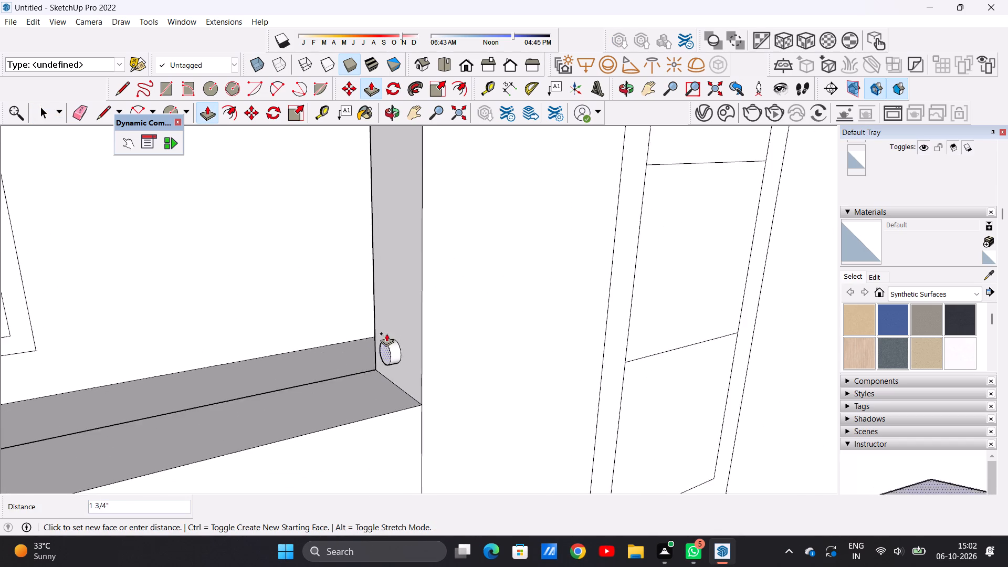
pyautogui.scroll(-4, 386, 333)
pyautogui.scroll(-8, 253, 345)
pyautogui.moveTo(226, 338); pyautogui.dragTo(118, 339, button='middle')
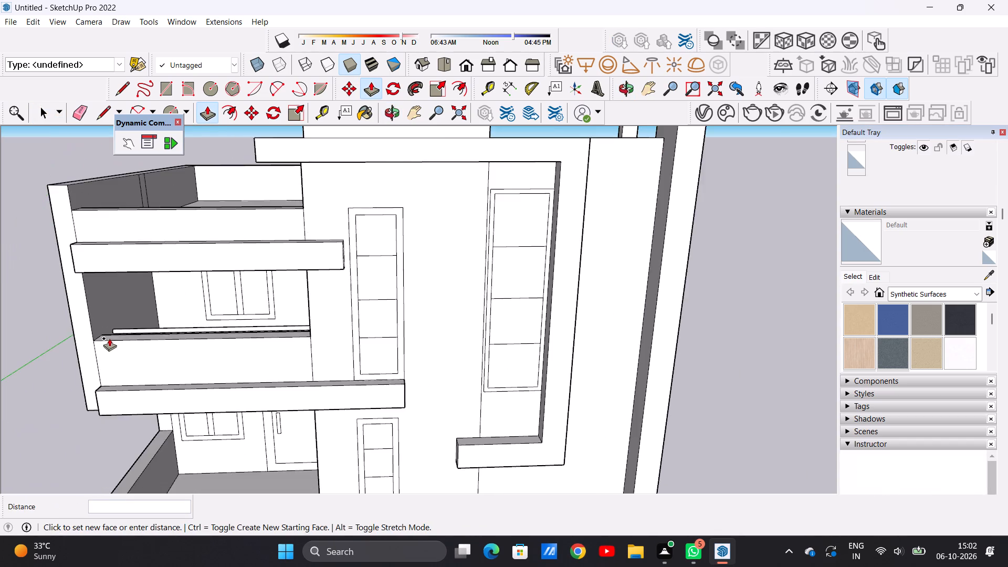
pyautogui.scroll(20, 96, 320)
pyautogui.scroll(1, 96, 320)
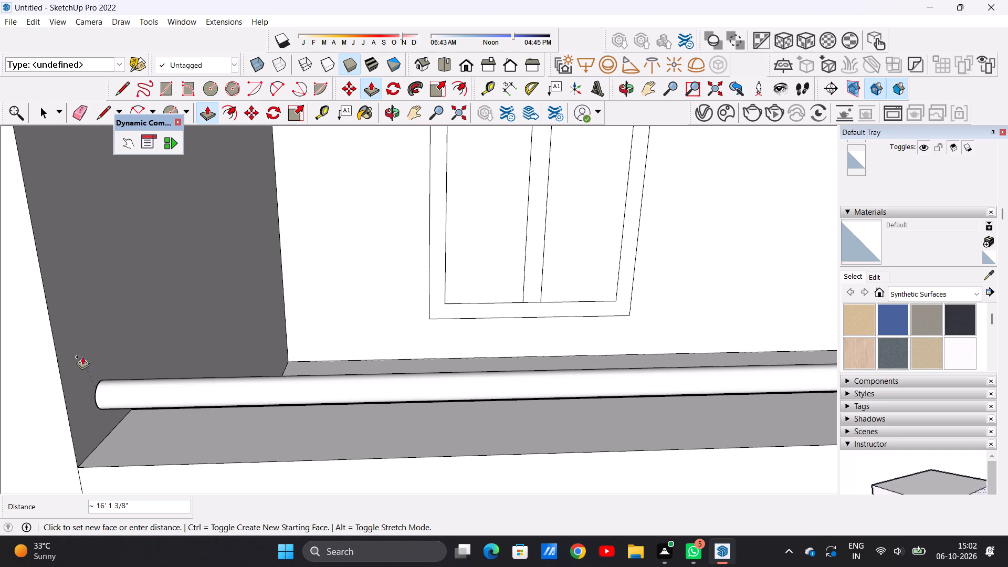
pyautogui.click(76, 323)
pyautogui.press('space')
# Examine the front facade with its balcony parapet, handrail, windows and roof slab from near and far.
pyautogui.scroll(-4, 281, 381)
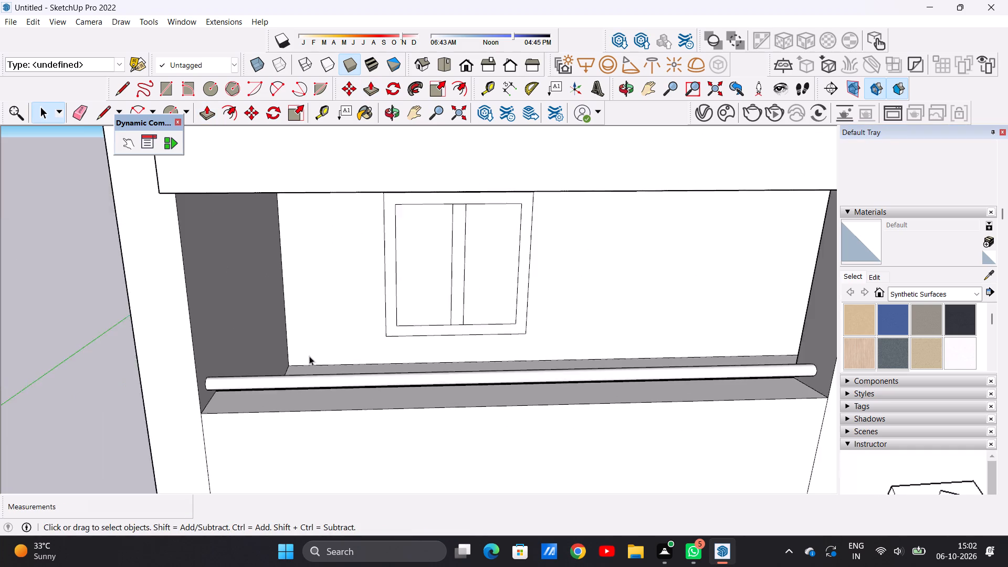
pyautogui.scroll(-10, 309, 356)
pyautogui.moveTo(372, 397); pyautogui.dragTo(367, 351, button='middle')
pyautogui.scroll(-4, 278, 403)
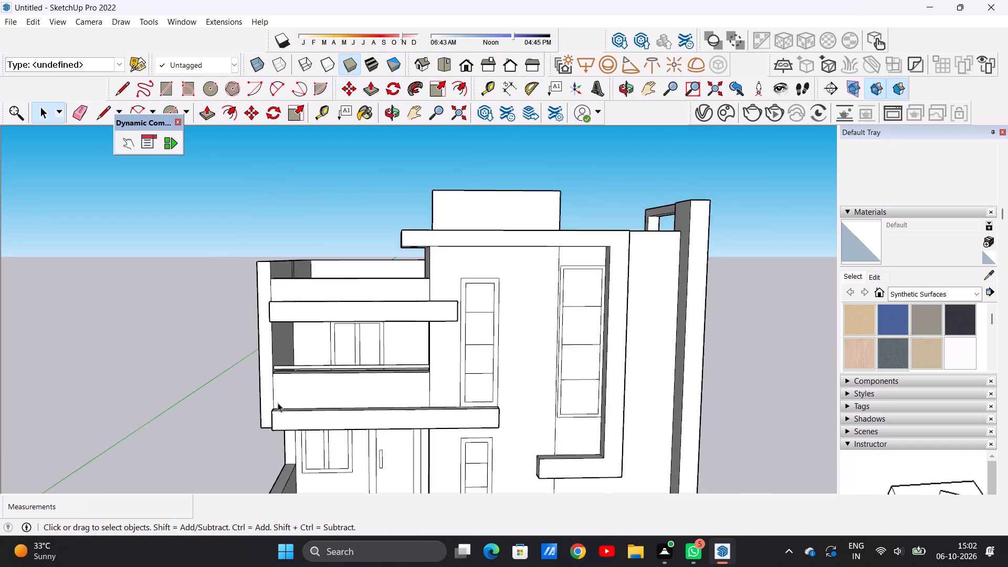
pyautogui.scroll(-9, 278, 403)
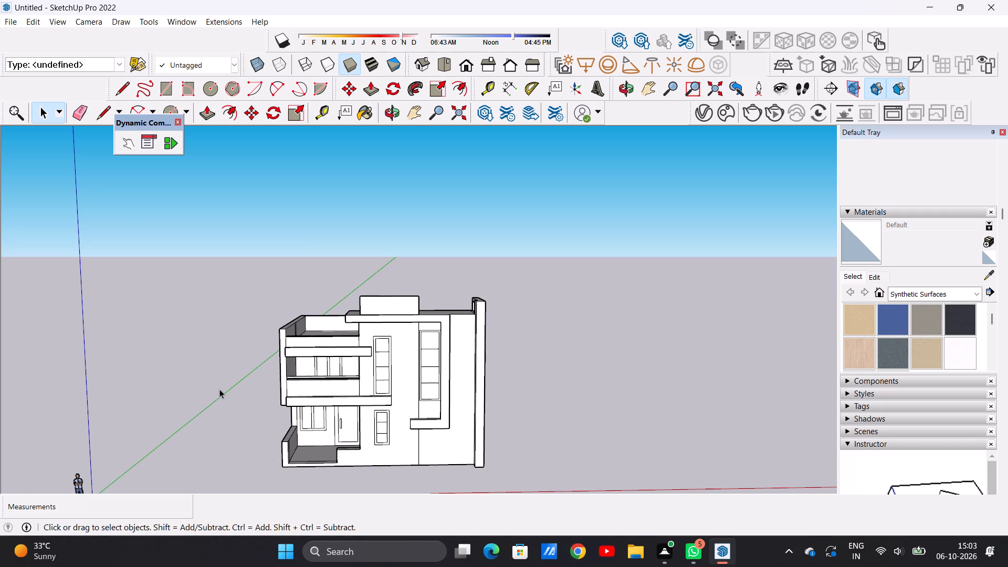
pyautogui.scroll(-3, 219, 389)
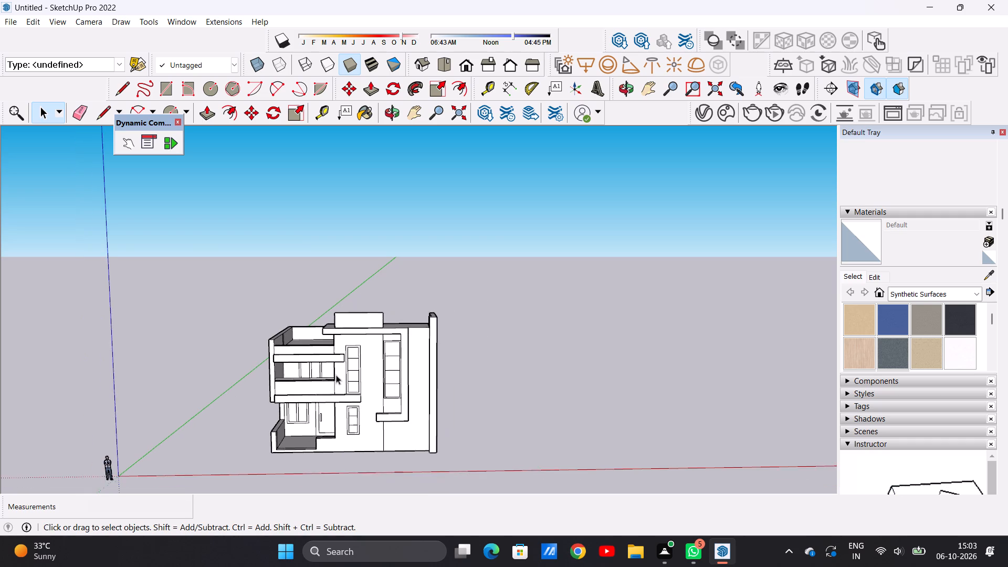
pyautogui.scroll(8, 345, 394)
pyautogui.scroll(-5, 333, 405)
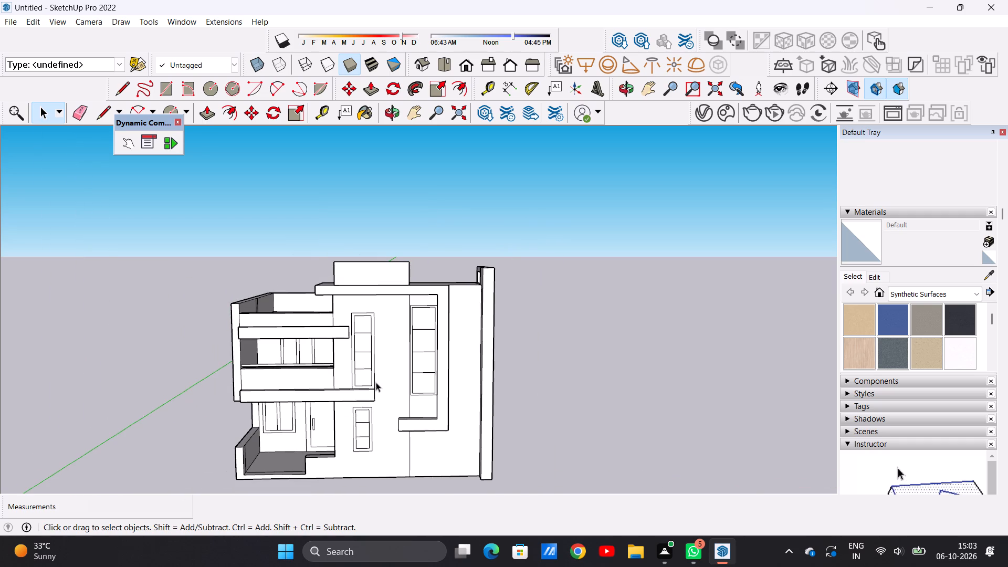
pyautogui.scroll(1, 376, 382)
pyautogui.scroll(-3, 372, 299)
pyautogui.scroll(5, 369, 384)
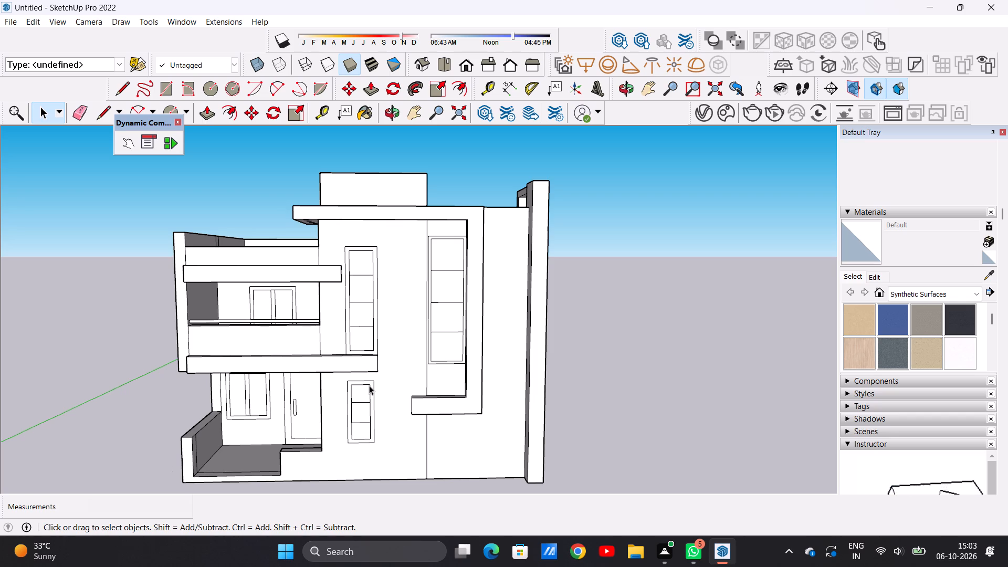
pyautogui.scroll(-5, 368, 339)
pyautogui.scroll(7, 374, 381)
pyautogui.scroll(-3, 378, 313)
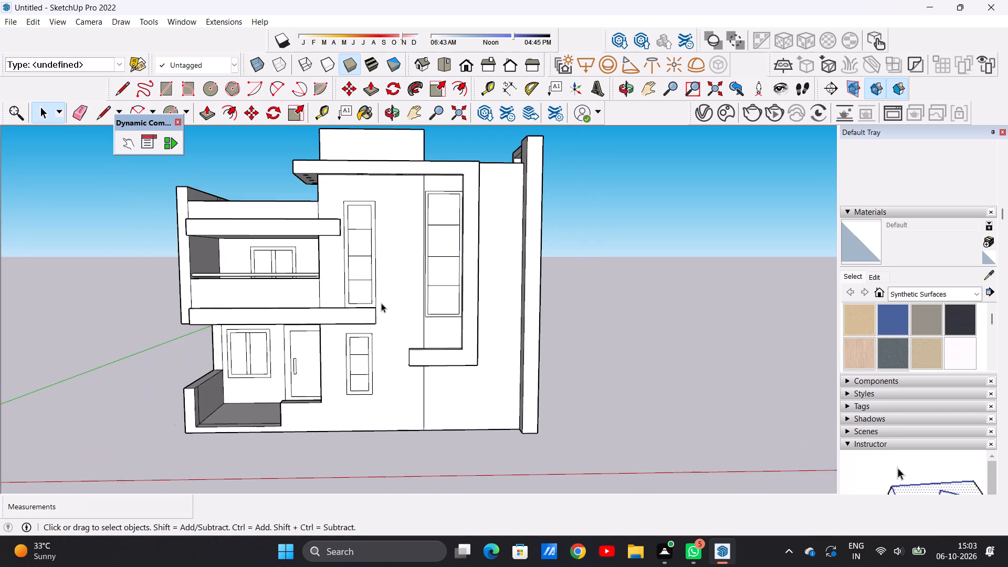
pyautogui.moveTo(366, 323); pyautogui.dragTo(363, 333, button='middle')
pyautogui.scroll(-9, 306, 371)
pyautogui.scroll(11, 353, 321)
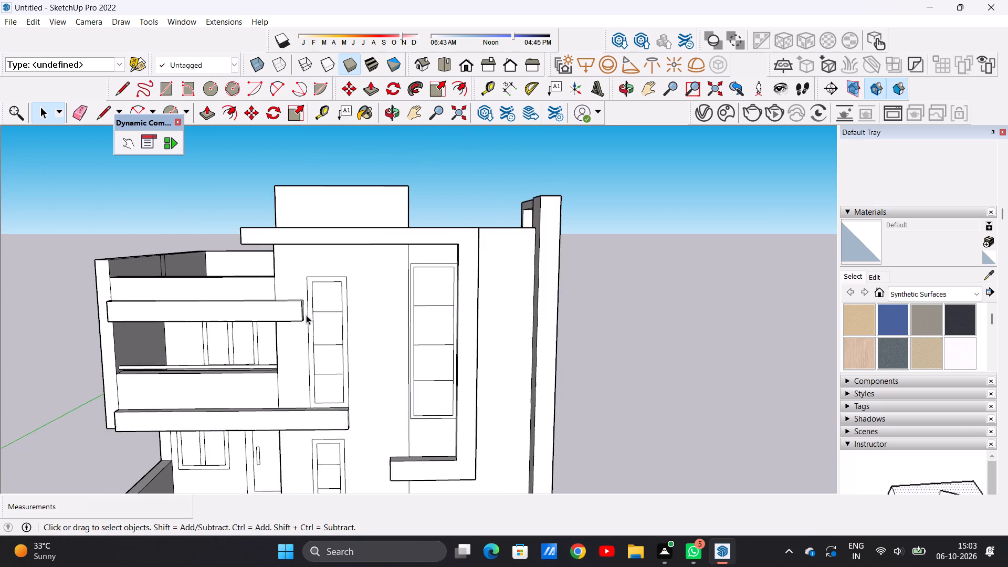
pyautogui.scroll(-3, 306, 315)
pyautogui.moveTo(310, 357); pyautogui.dragTo(310, 344, button='middle')
pyautogui.scroll(2, 328, 278)
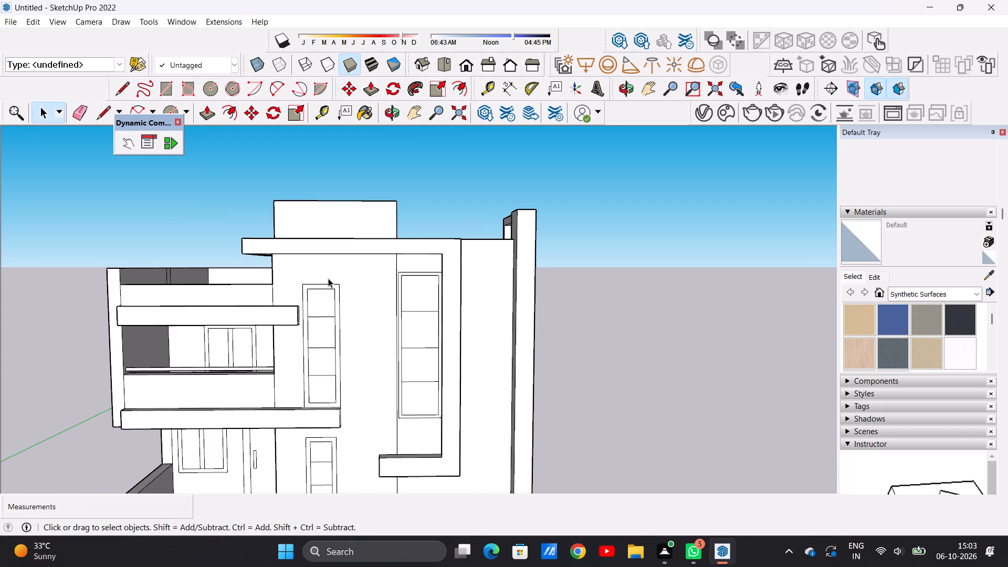
pyautogui.scroll(3, 333, 340)
pyautogui.scroll(-2, 340, 311)
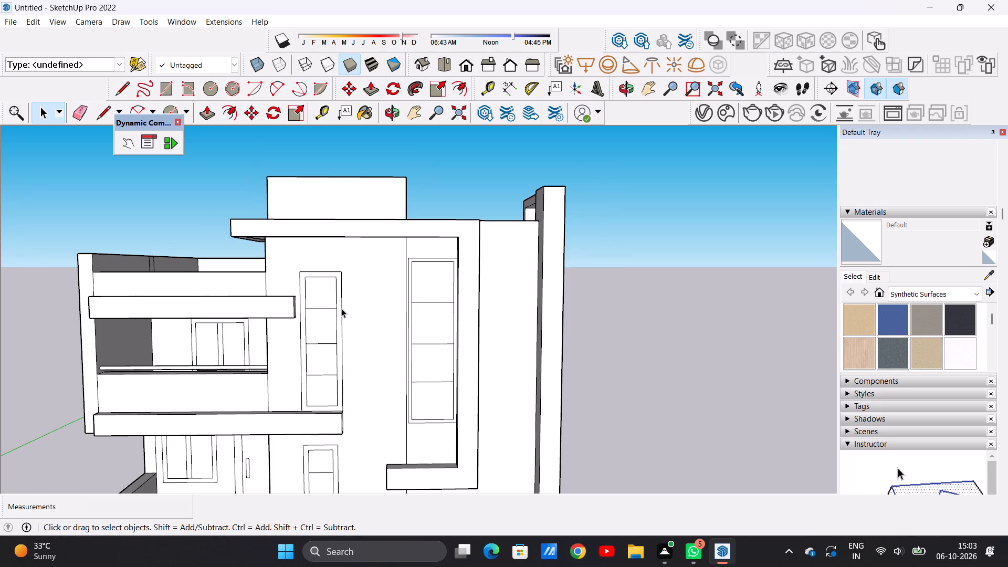
pyautogui.scroll(-6, 300, 345)
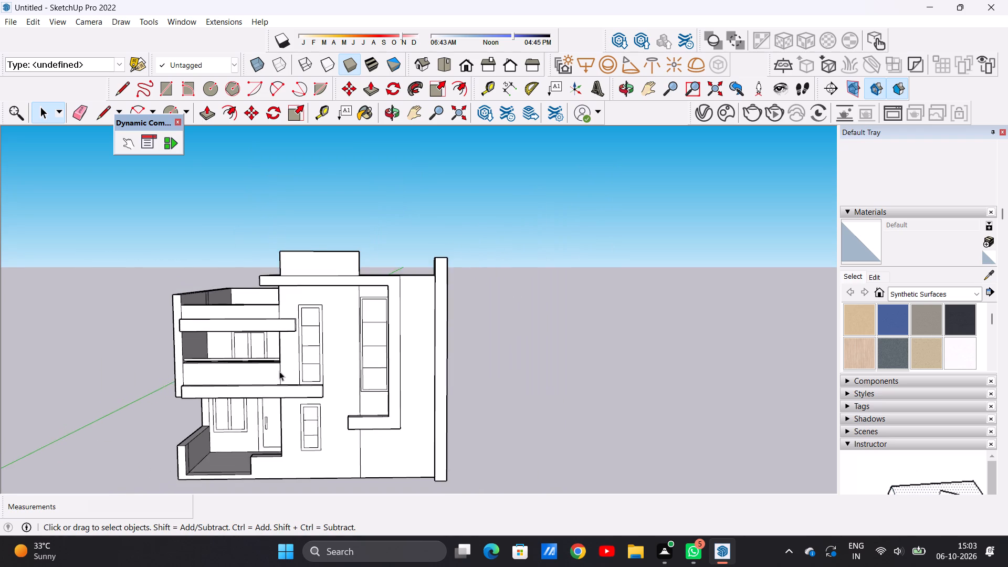
pyautogui.scroll(3, 279, 371)
pyautogui.scroll(-1, 279, 371)
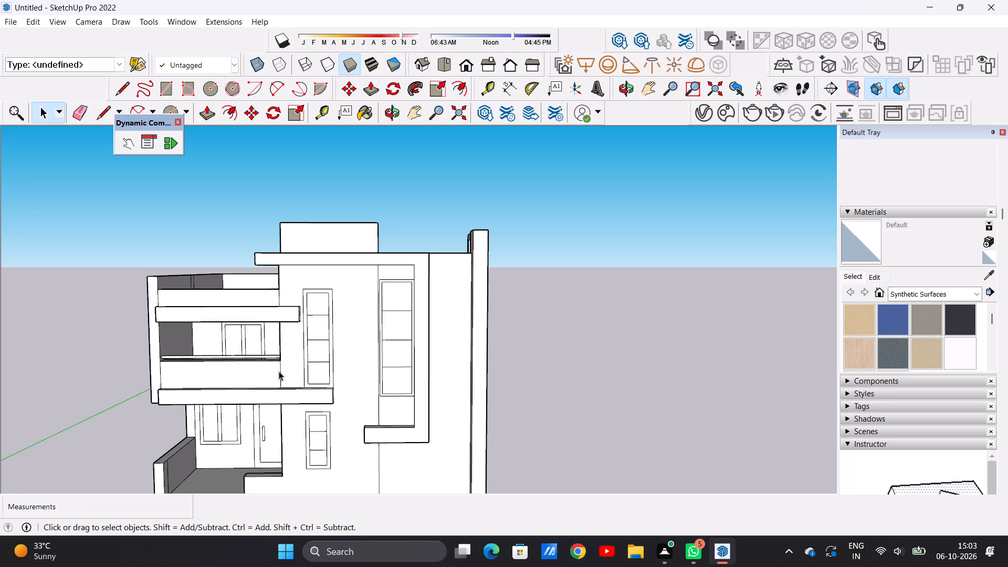
pyautogui.scroll(-4, 280, 356)
pyautogui.scroll(4, 346, 364)
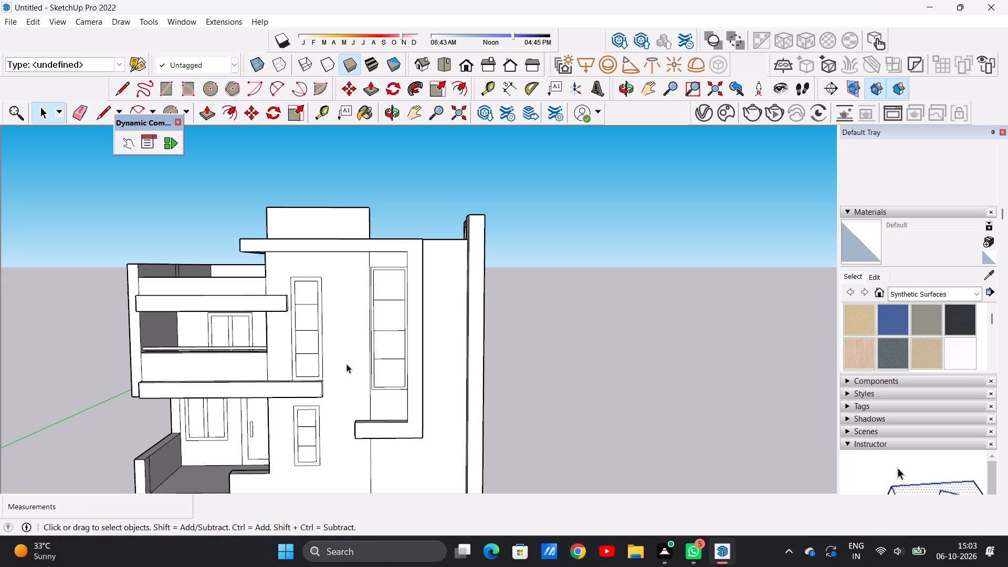
pyautogui.scroll(-4, 442, 266)
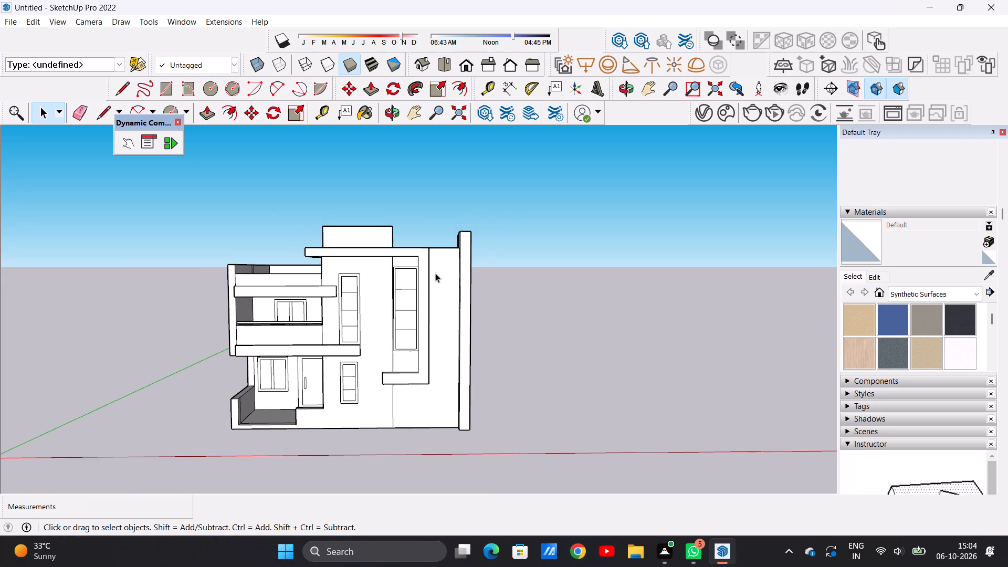
pyautogui.scroll(-2, 332, 290)
pyautogui.scroll(5, 431, 313)
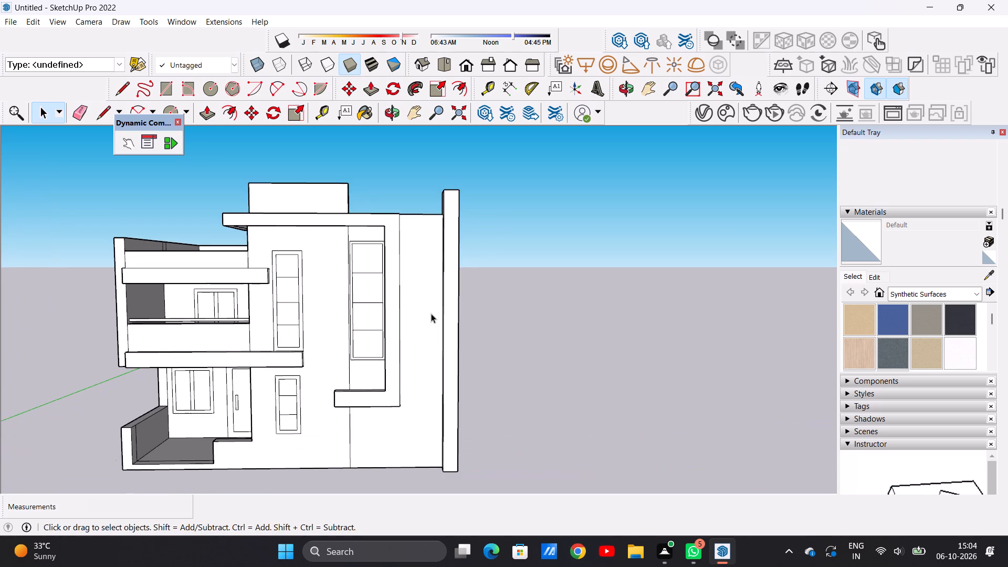
pyautogui.scroll(2, 431, 313)
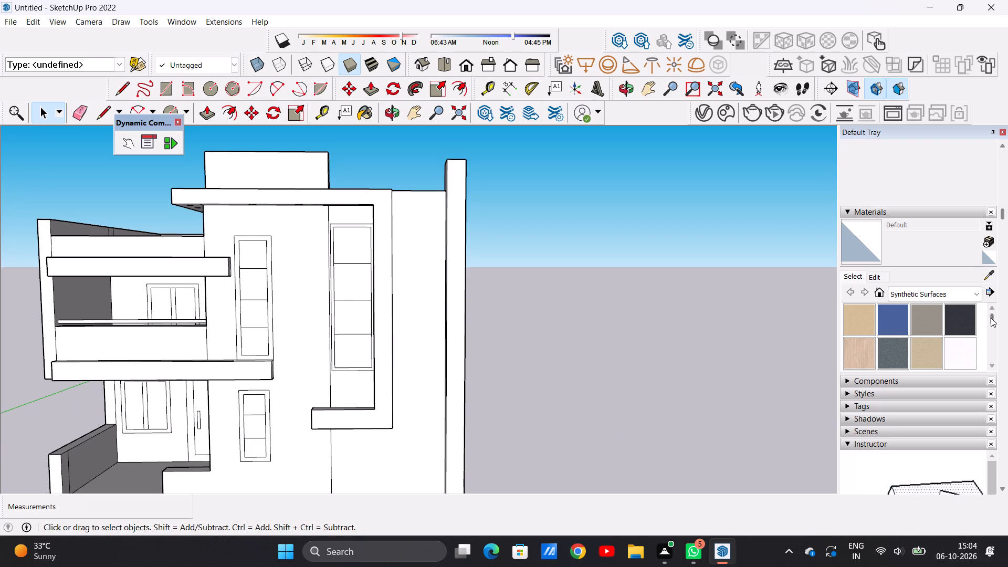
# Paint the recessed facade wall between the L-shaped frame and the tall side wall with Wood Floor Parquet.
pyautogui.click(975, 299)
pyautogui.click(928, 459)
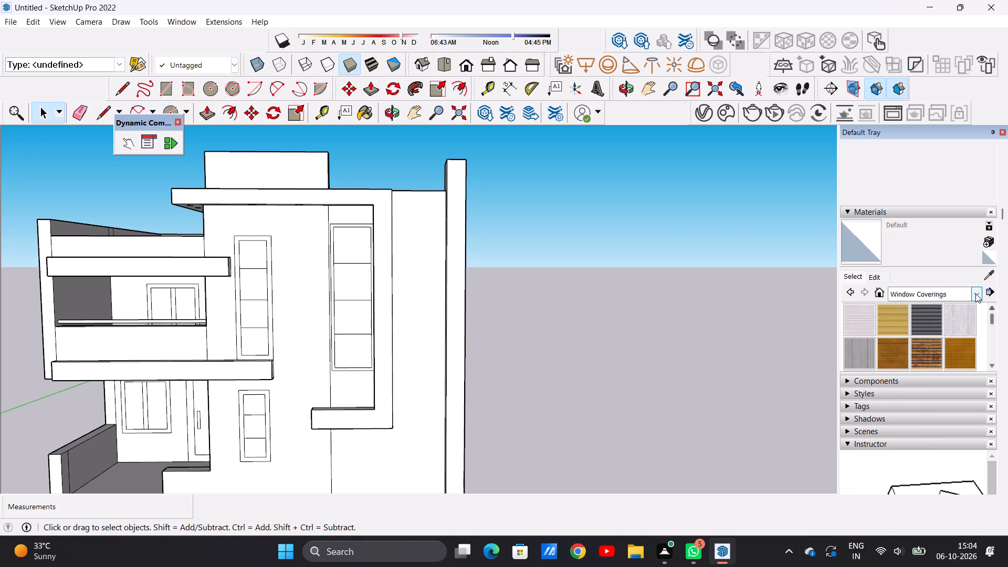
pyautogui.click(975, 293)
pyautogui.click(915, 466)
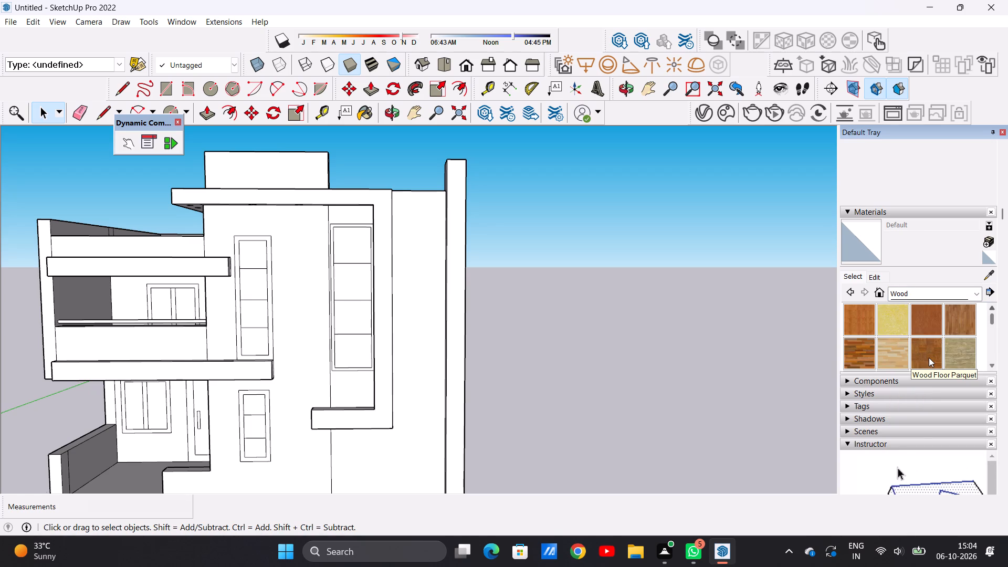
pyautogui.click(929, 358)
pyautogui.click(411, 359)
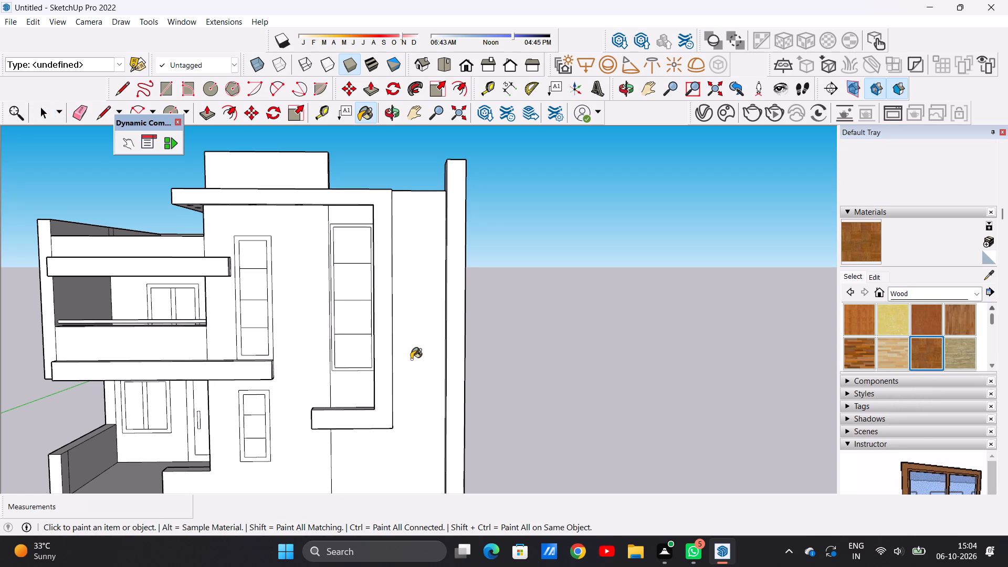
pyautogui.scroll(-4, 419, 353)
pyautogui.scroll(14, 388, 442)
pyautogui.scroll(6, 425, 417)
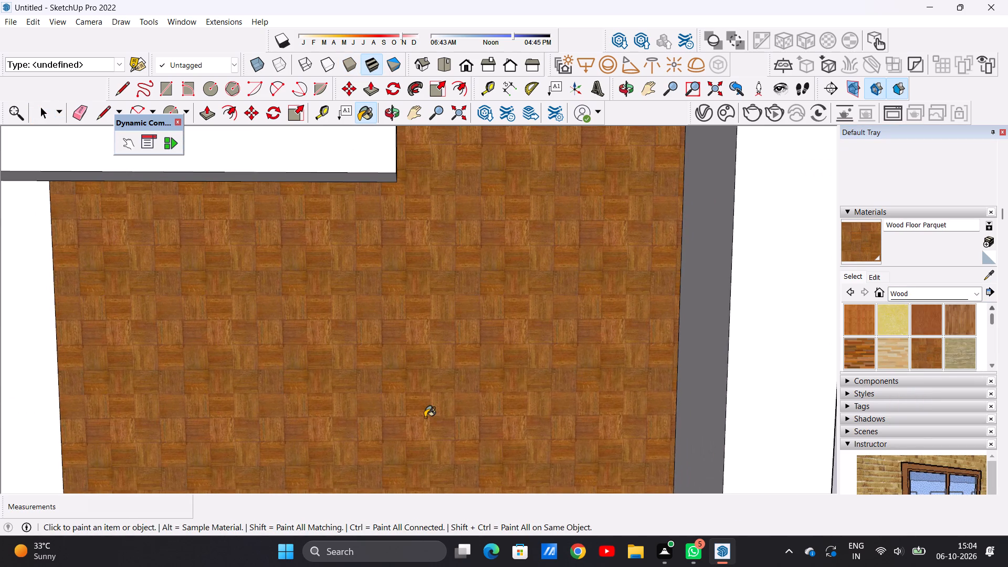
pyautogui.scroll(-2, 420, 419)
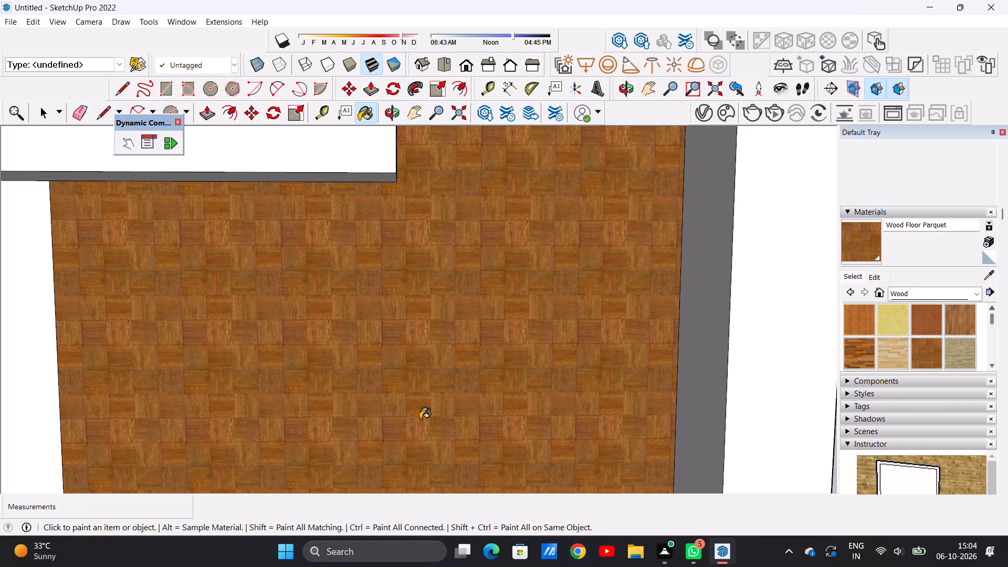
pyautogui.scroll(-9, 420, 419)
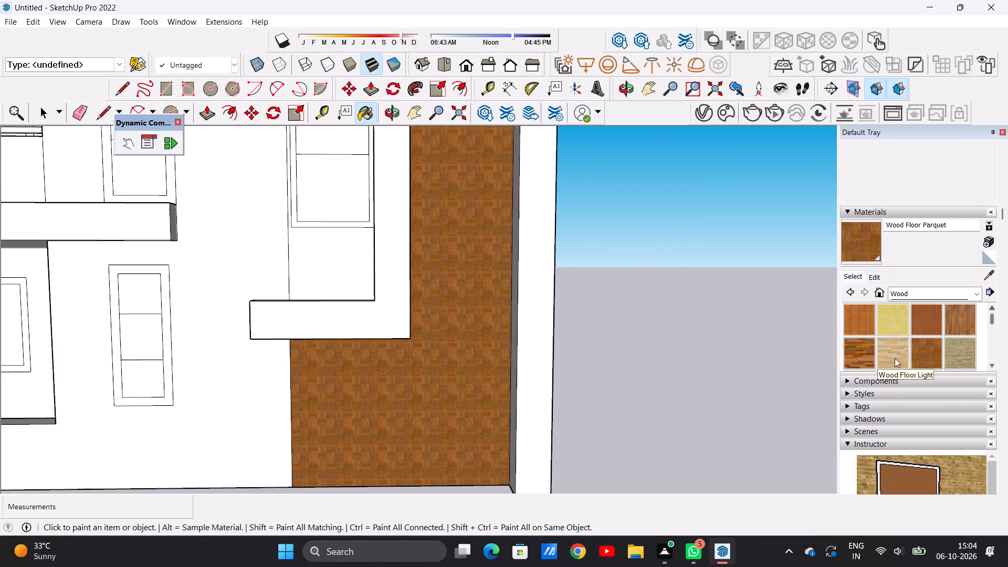
# Paint the recessed facade wall beside the tall side wall with Wood Floor Dark.
pyautogui.click(864, 350)
pyautogui.click(435, 356)
pyautogui.scroll(2, 446, 379)
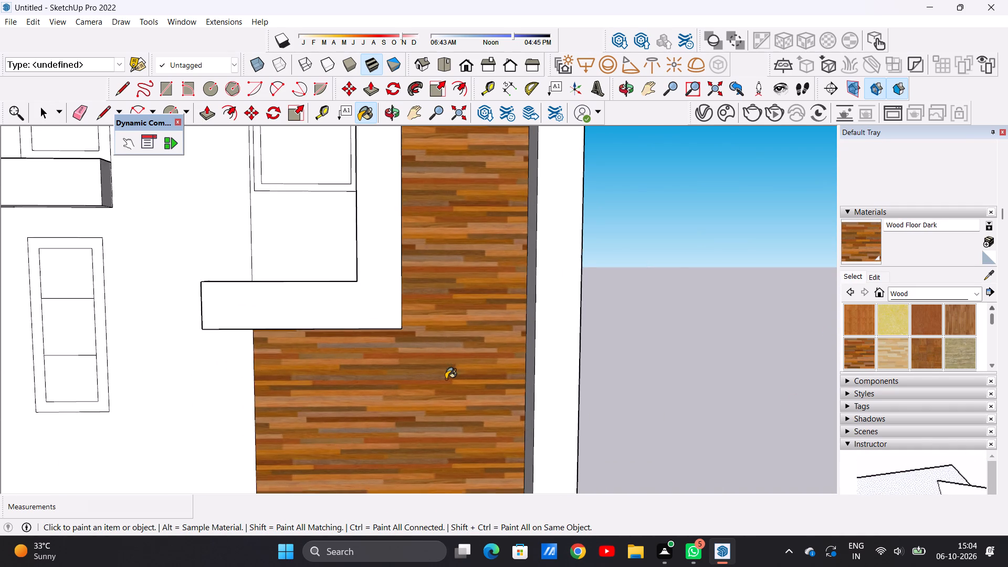
pyautogui.scroll(-13, 446, 379)
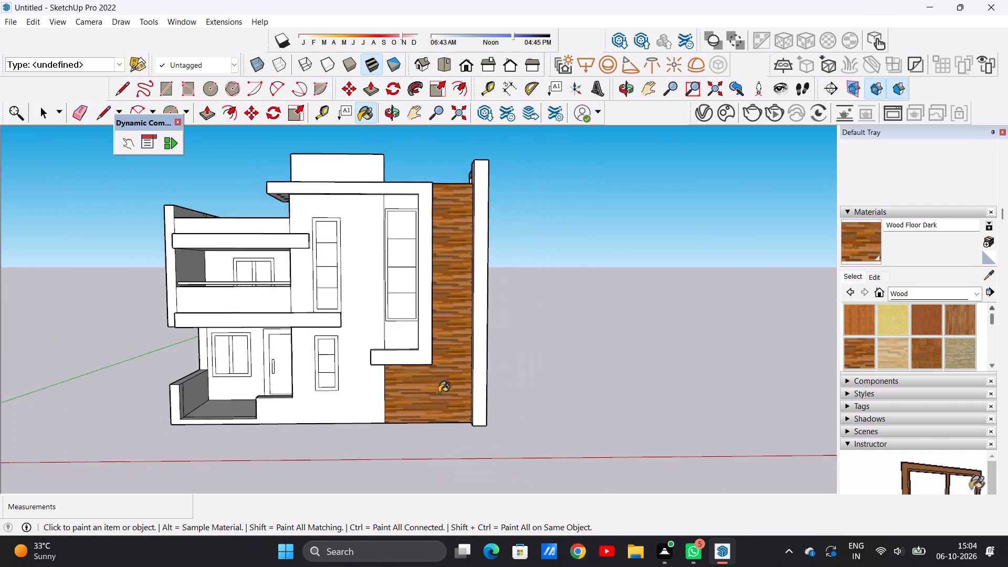
# Paint the front face of the roof slab and its descending frame with Formica Speckled Grey from Synthetic Surfaces.
pyautogui.scroll(-4, 439, 393)
pyautogui.scroll(3, 470, 261)
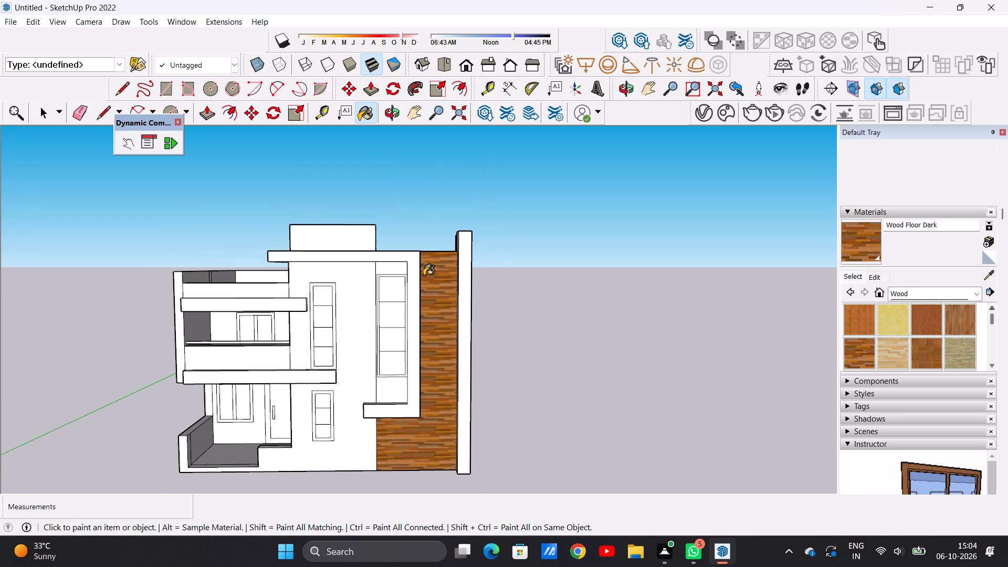
pyautogui.scroll(4, 425, 275)
pyautogui.scroll(-13, 427, 275)
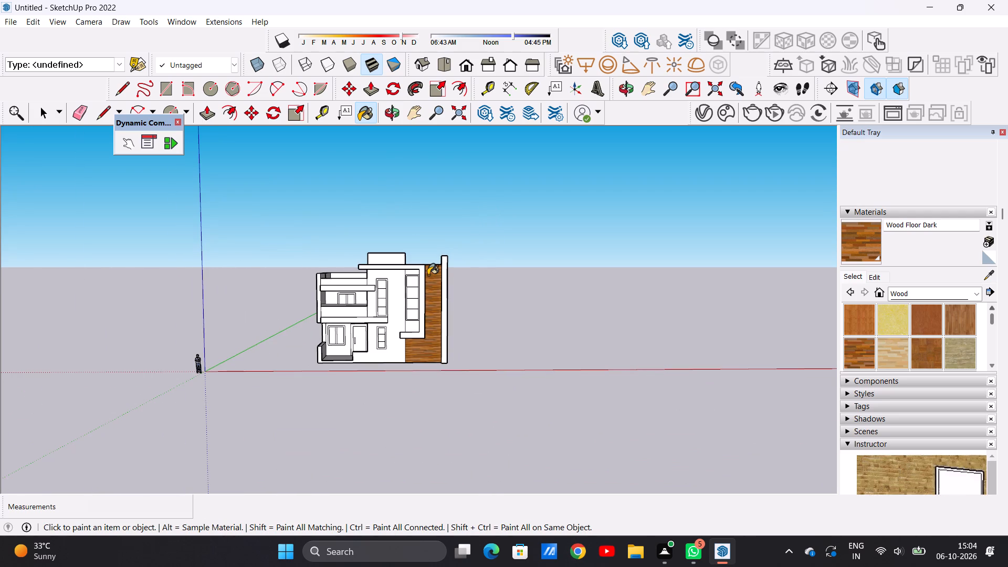
pyautogui.scroll(2, 438, 277)
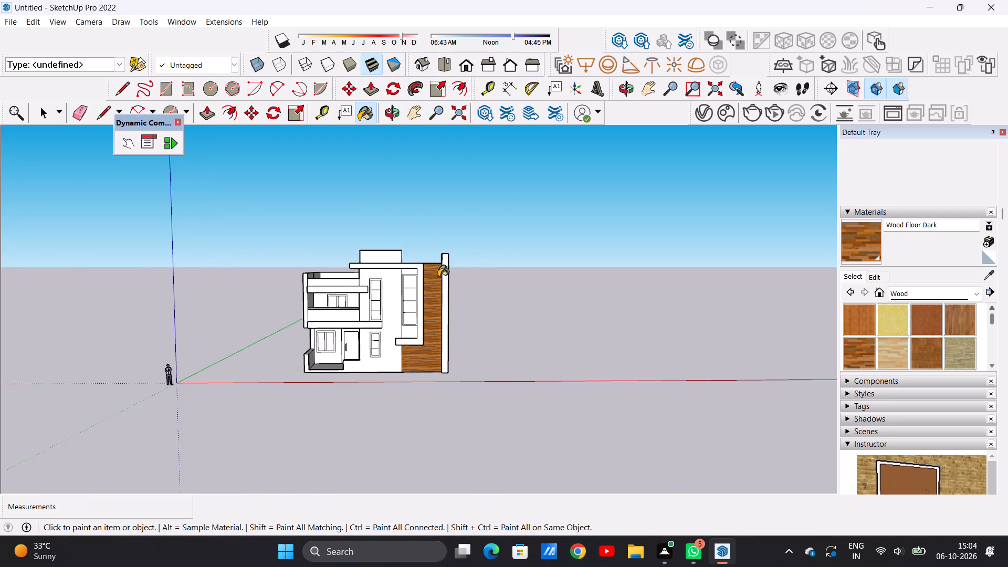
pyautogui.scroll(1, 438, 277)
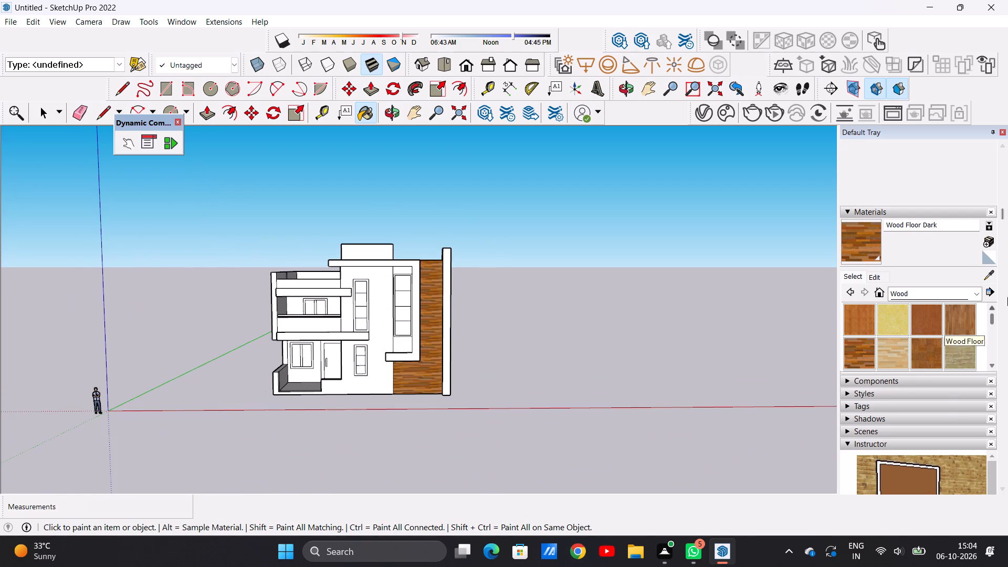
pyautogui.click(979, 287)
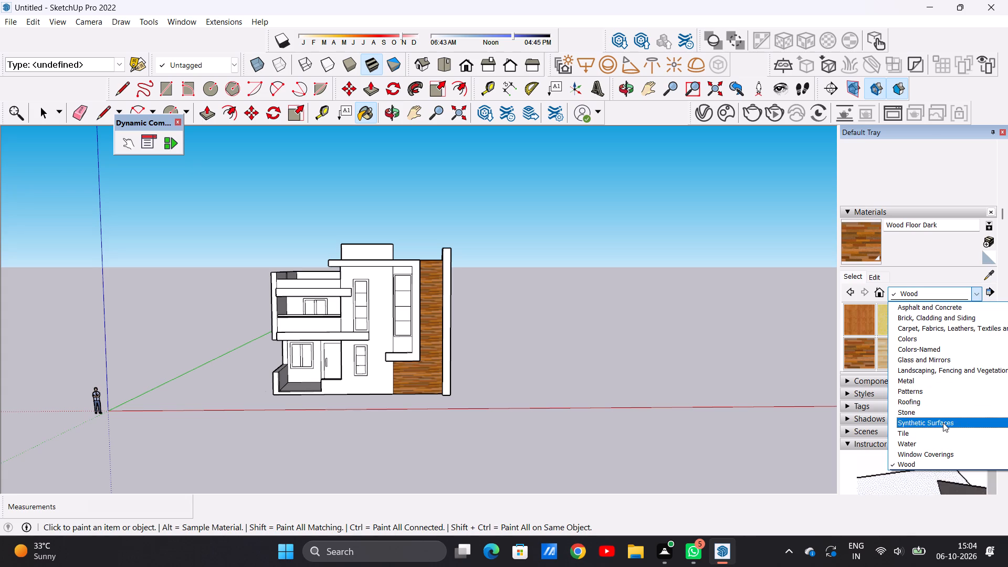
pyautogui.click(943, 423)
pyautogui.click(901, 353)
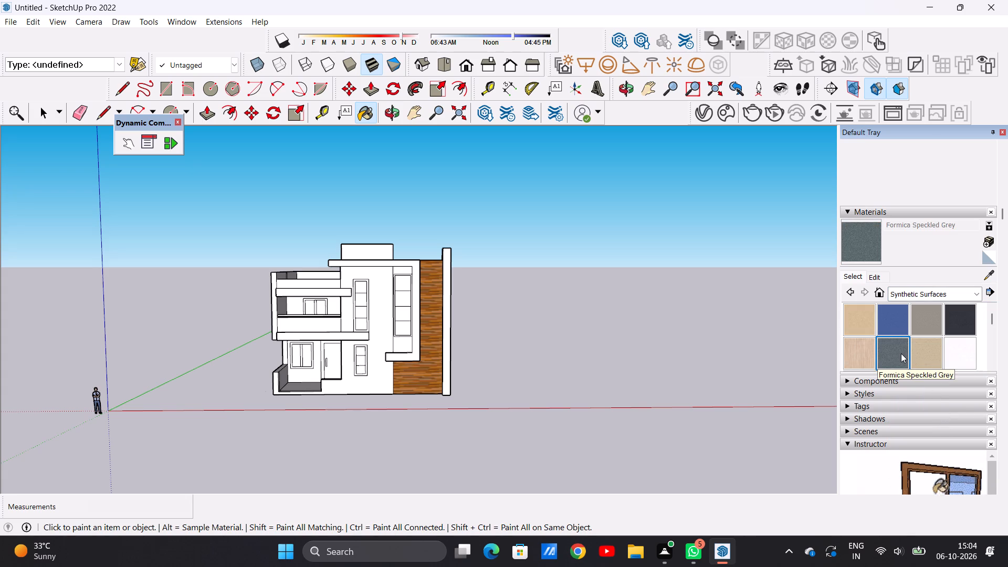
pyautogui.scroll(14, 414, 276)
pyautogui.click(414, 269)
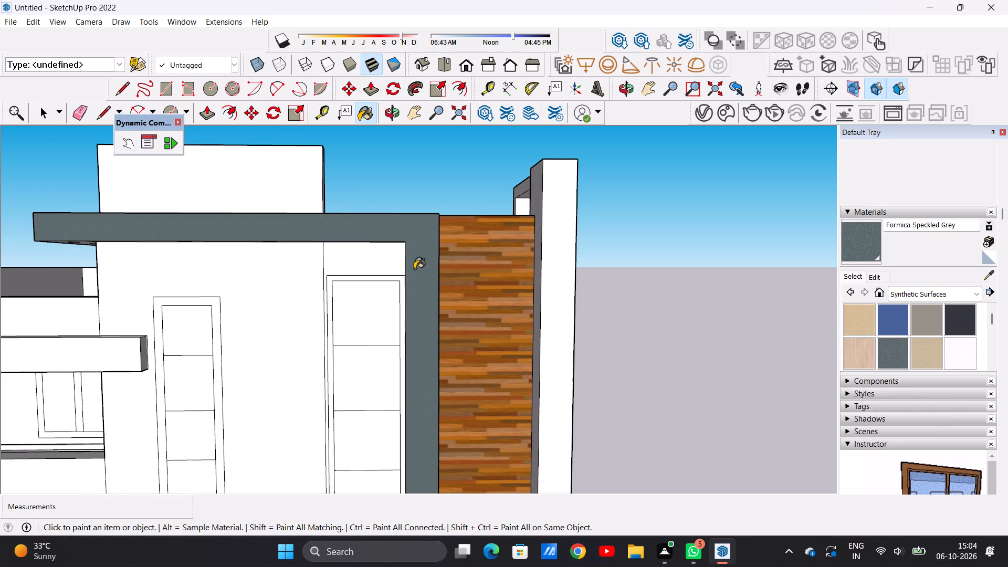
# Paint the frame's inner vertical face beside the tall window and the roof band's underside with Formica Speckled Grey.
pyautogui.scroll(-7, 419, 268)
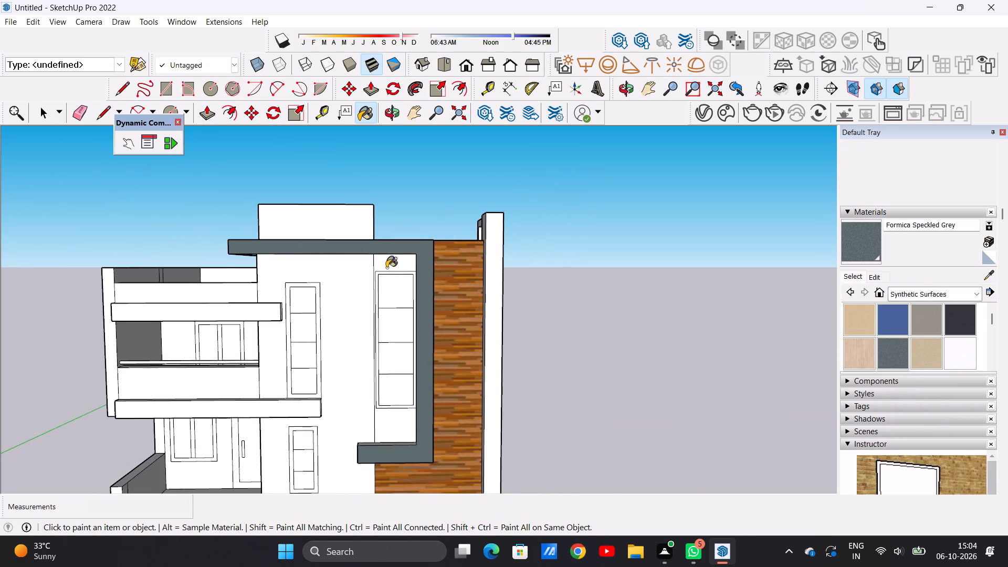
pyautogui.moveTo(397, 267); pyautogui.dragTo(527, 265, button='middle')
pyautogui.scroll(14, 445, 268)
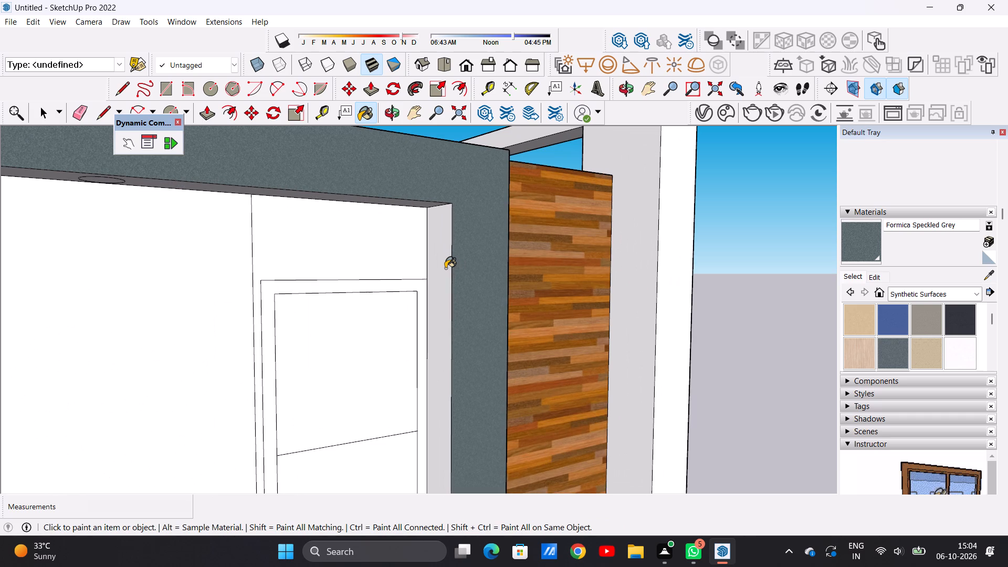
pyautogui.click(445, 268)
pyautogui.scroll(-7, 461, 258)
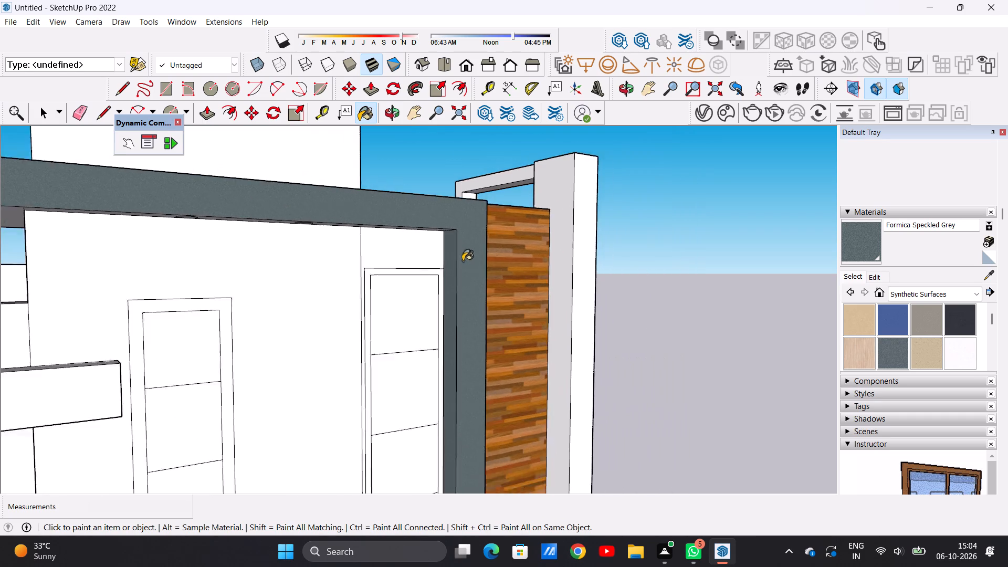
pyautogui.scroll(-2, 463, 261)
pyautogui.moveTo(428, 310); pyautogui.dragTo(402, 245, button='middle')
pyautogui.scroll(12, 400, 235)
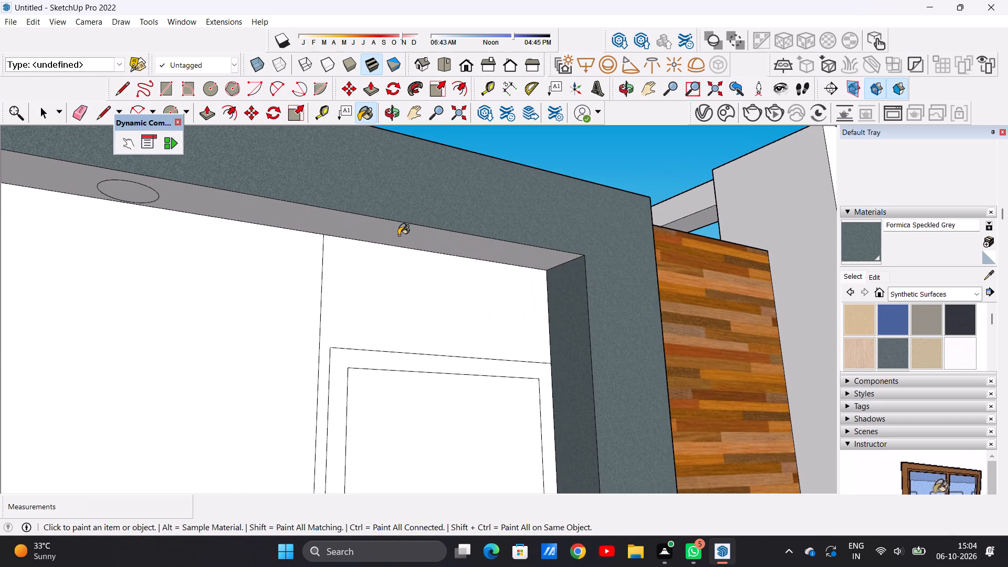
pyautogui.click(398, 235)
# Paint the frame's outer vertical side face, facing the wood-clad wall, with Formica Speckled Grey.
pyautogui.scroll(-20, 414, 262)
pyautogui.scroll(-2, 414, 262)
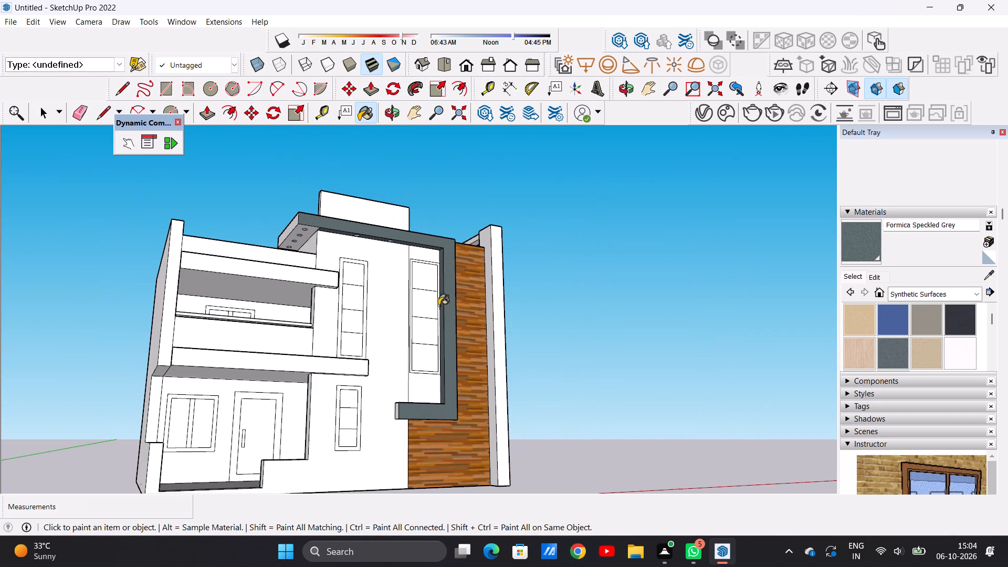
pyautogui.moveTo(424, 341); pyautogui.dragTo(197, 375, button='middle')
pyautogui.scroll(10, 474, 324)
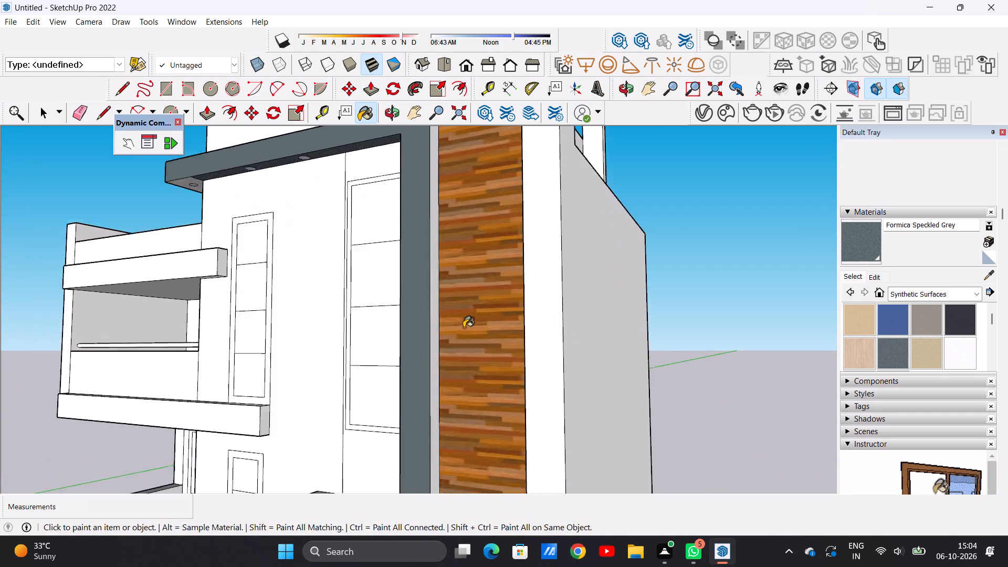
pyautogui.scroll(3, 464, 328)
pyautogui.click(413, 330)
# Paint the end face and top face of the frame's short lower arm with Formica Speckled Grey.
pyautogui.scroll(-20, 419, 329)
pyautogui.scroll(-2, 419, 329)
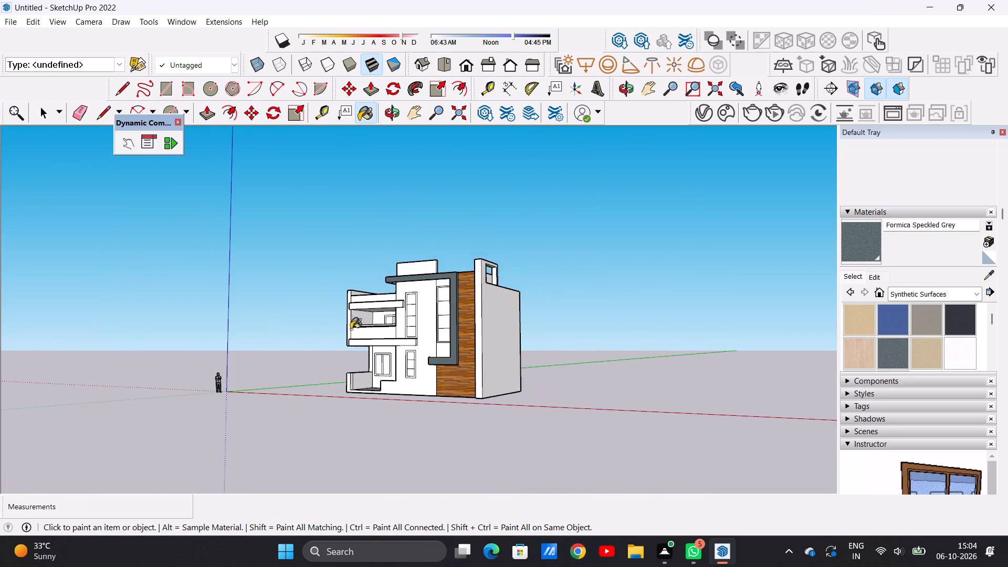
pyautogui.moveTo(351, 335); pyautogui.dragTo(600, 357, button='middle')
pyautogui.scroll(19, 382, 354)
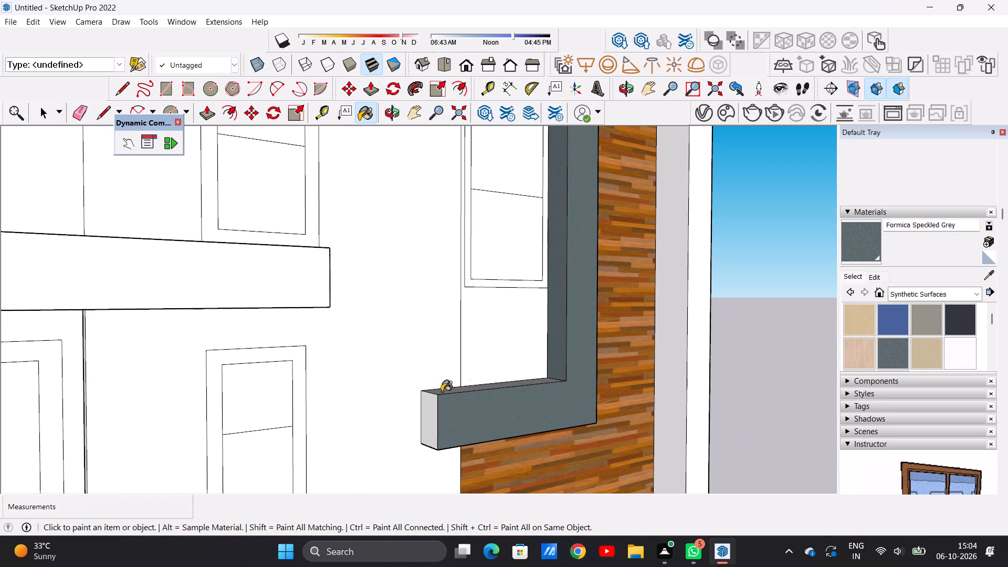
pyautogui.click(428, 404)
pyautogui.scroll(-20, 455, 375)
pyautogui.scroll(-2, 455, 375)
pyautogui.moveTo(463, 383); pyautogui.dragTo(455, 421, button='middle')
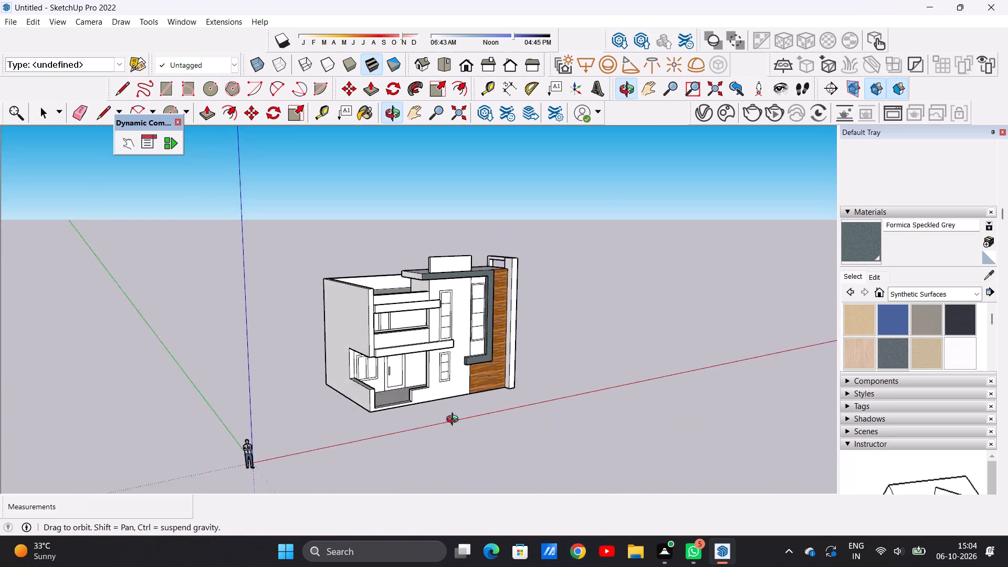
pyautogui.moveTo(455, 421); pyautogui.dragTo(434, 469, button='middle')
pyautogui.scroll(19, 534, 325)
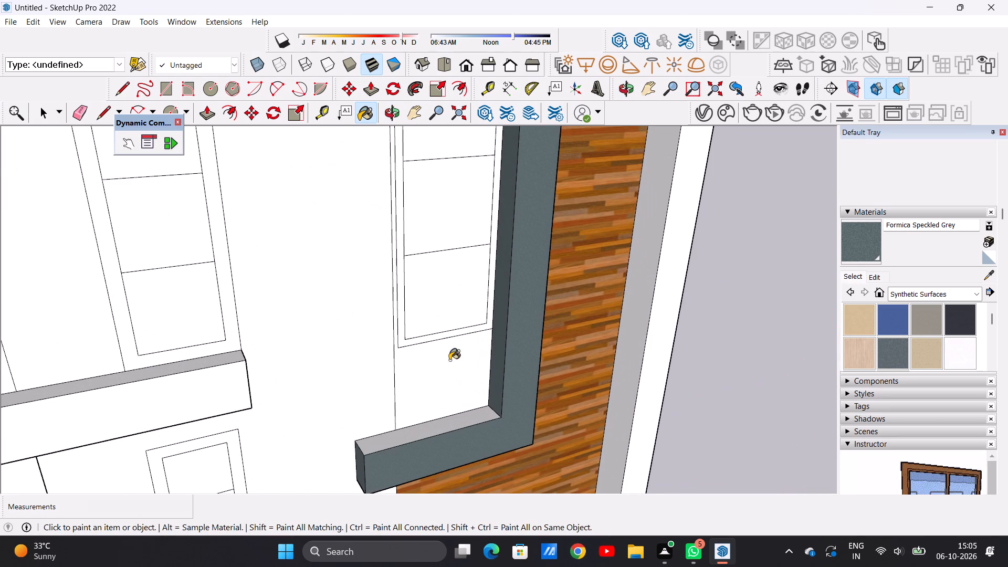
pyautogui.click(462, 423)
# Paint the underside of the roof slab's projecting end, around the circular light outlines, with Formica Speckled Grey.
pyautogui.scroll(-13, 484, 358)
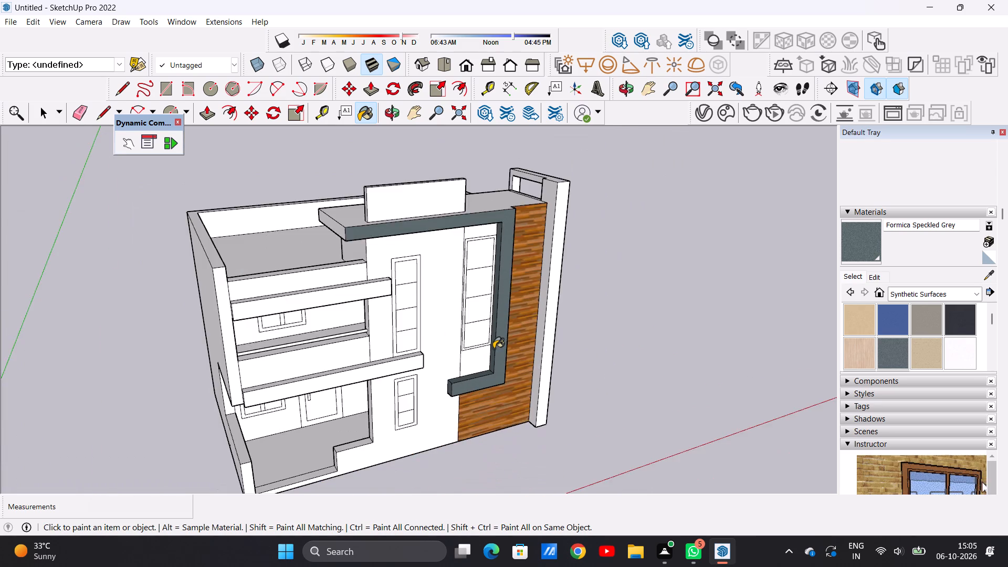
pyautogui.scroll(-3, 493, 349)
pyautogui.moveTo(490, 339); pyautogui.dragTo(413, 181, button='middle')
pyautogui.scroll(3, 485, 306)
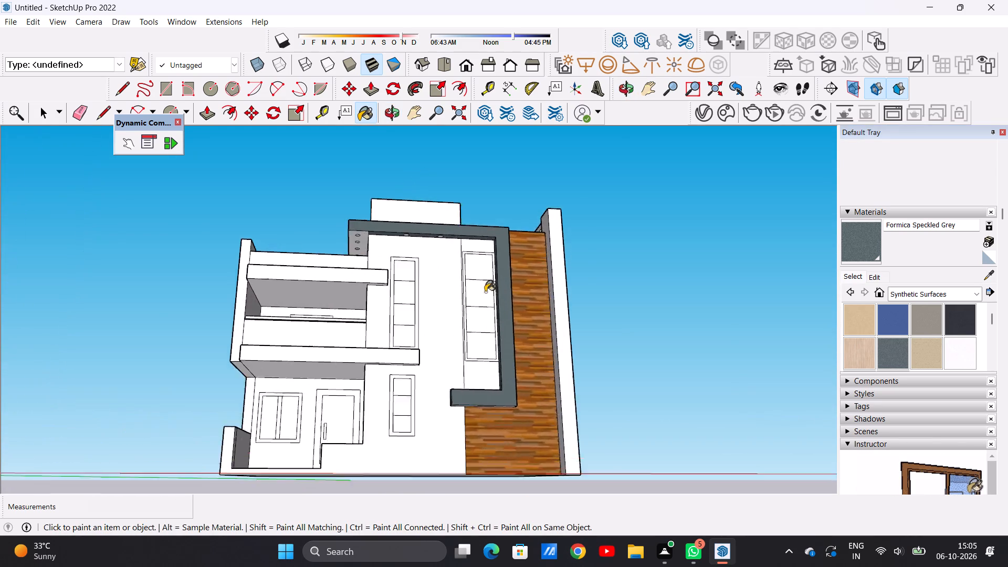
pyautogui.scroll(3, 485, 292)
pyautogui.scroll(6, 458, 210)
pyautogui.scroll(-10, 482, 279)
pyautogui.scroll(6, 399, 266)
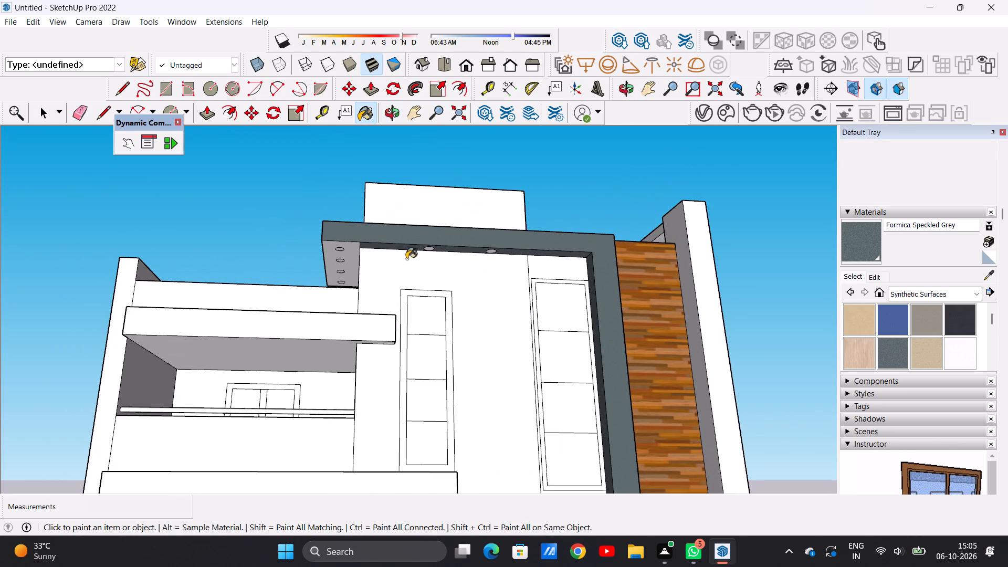
pyautogui.scroll(-1, 876, 270)
pyautogui.scroll(6, 375, 250)
pyautogui.click(343, 253)
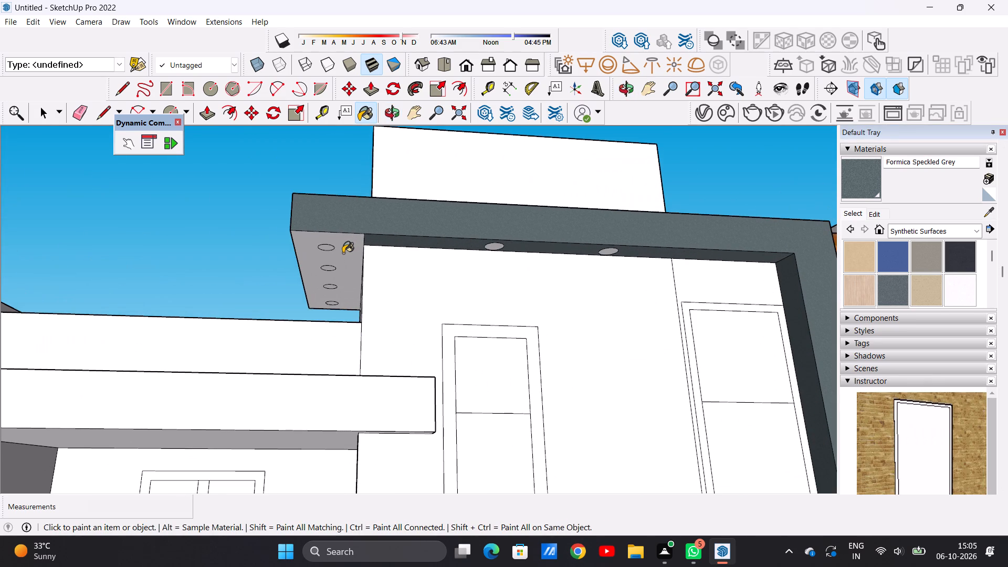
# Paint the top face of the front roof slab around the raised parapet panel with Formica Speckled Grey.
pyautogui.scroll(-9, 405, 256)
pyautogui.moveTo(496, 256); pyautogui.dragTo(470, 388, button='middle')
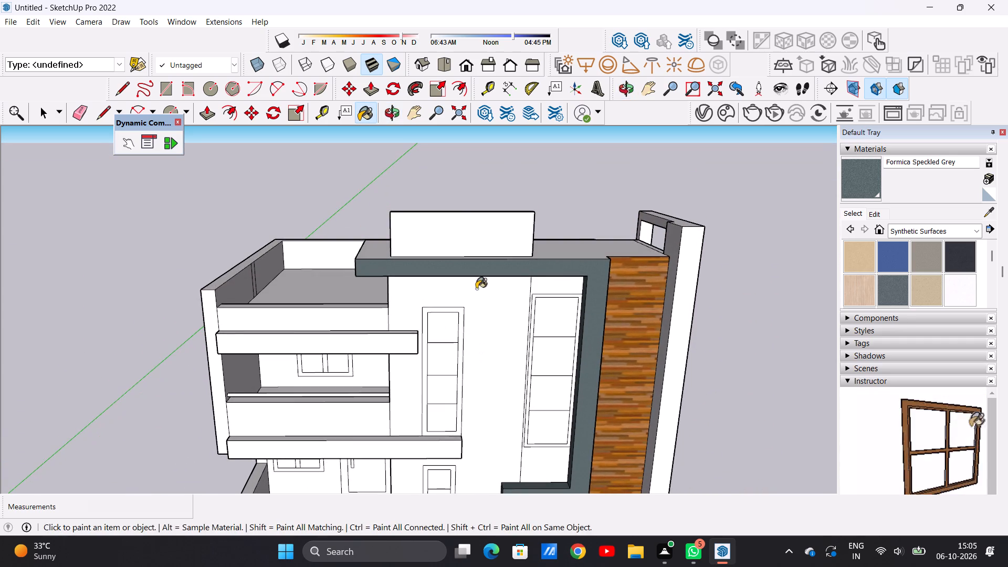
pyautogui.moveTo(463, 338); pyautogui.dragTo(457, 416, button='middle')
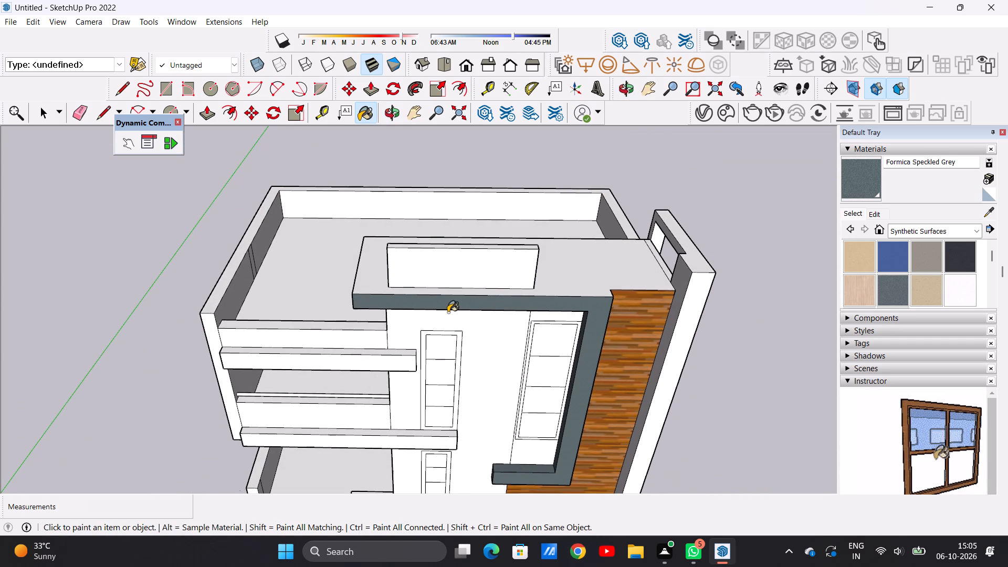
pyautogui.scroll(5, 480, 289)
pyautogui.click(600, 274)
pyautogui.scroll(-5, 565, 288)
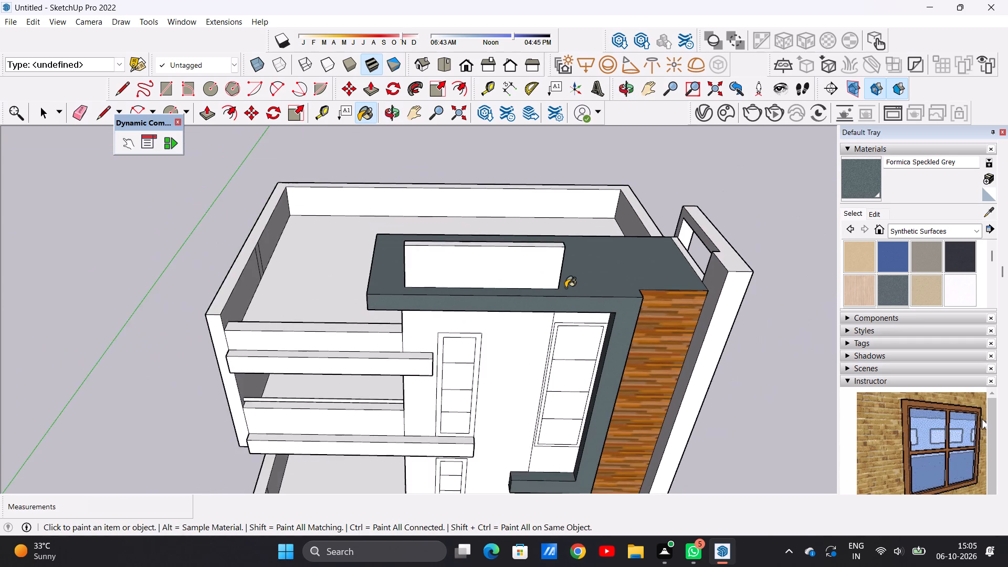
# Paint the end face of the roof slab projecting over the balcony side with Formica Speckled Grey.
pyautogui.scroll(-5, 565, 288)
pyautogui.moveTo(418, 273); pyautogui.dragTo(548, 253, button='middle')
pyautogui.scroll(13, 468, 269)
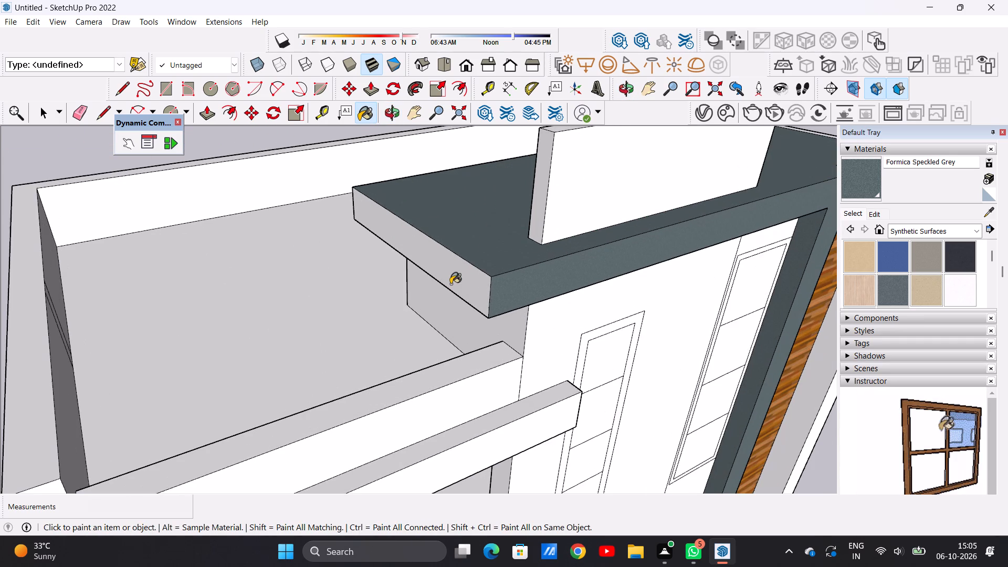
pyautogui.click(458, 272)
pyautogui.scroll(-13, 432, 299)
pyautogui.moveTo(557, 281); pyautogui.dragTo(509, 281, button='middle')
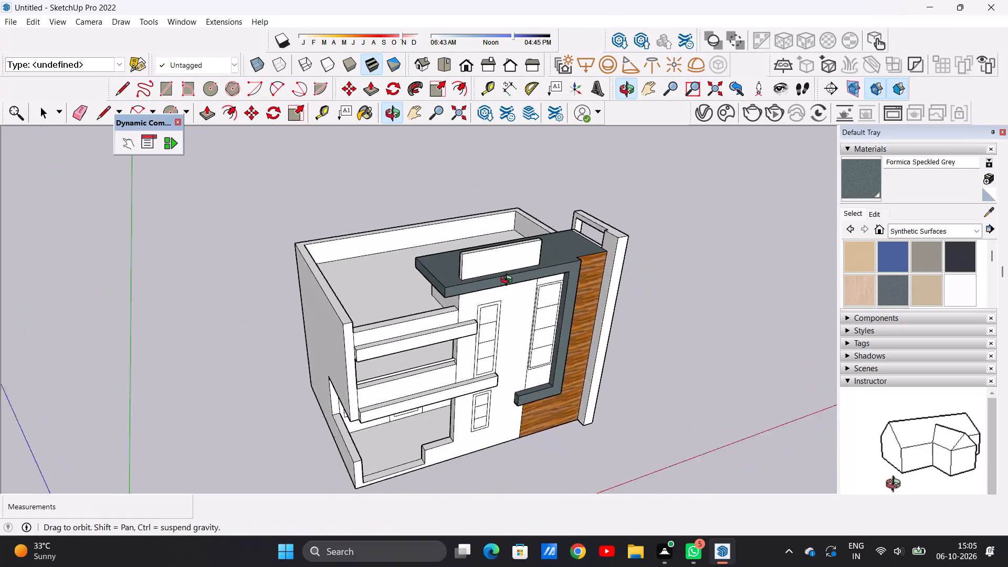
pyautogui.moveTo(509, 281); pyautogui.dragTo(351, 281, button='middle')
pyautogui.moveTo(513, 279); pyautogui.dragTo(231, 311, button='middle')
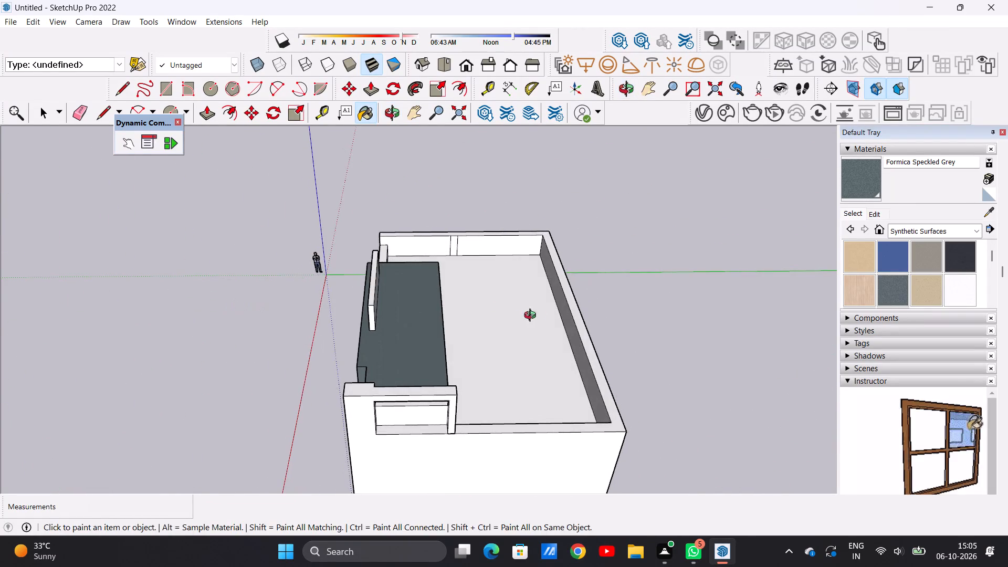
# Paint the rear face of the front roof slab, facing the open terrace, with Formica Speckled Grey.
pyautogui.moveTo(532, 317); pyautogui.dragTo(382, 317, button='middle')
pyautogui.scroll(7, 364, 333)
pyautogui.click(361, 343)
pyautogui.scroll(-5, 406, 347)
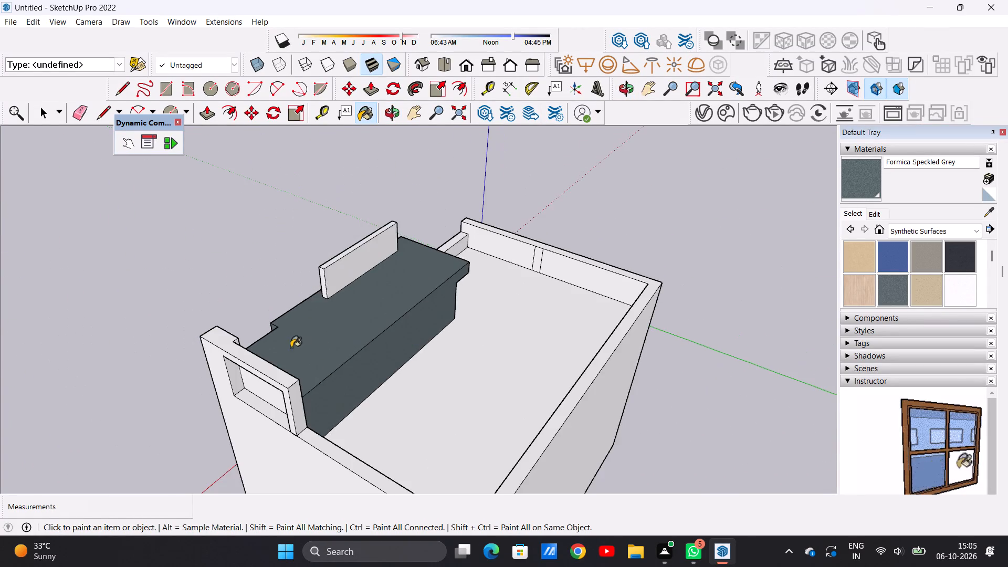
# Paint the underside of the frame's short lower arm with Formica Speckled Grey.
pyautogui.moveTo(299, 349); pyautogui.dragTo(682, 307, button='middle')
pyautogui.moveTo(488, 363); pyautogui.dragTo(598, 303, button='middle')
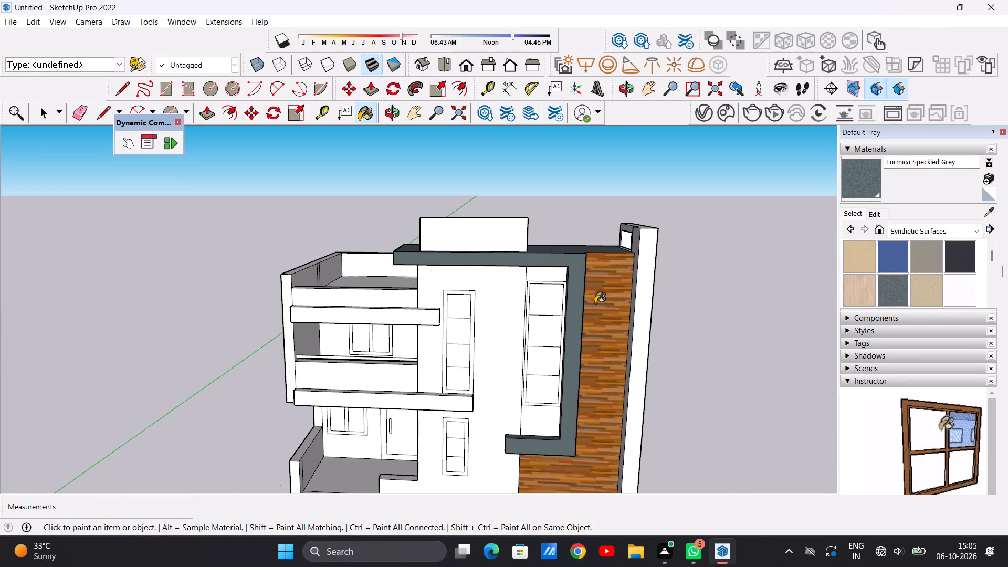
pyautogui.scroll(-1, 454, 300)
pyautogui.moveTo(454, 303); pyautogui.dragTo(451, 288, button='middle')
pyautogui.scroll(-6, 502, 297)
pyautogui.moveTo(526, 342); pyautogui.dragTo(540, 322, button='middle')
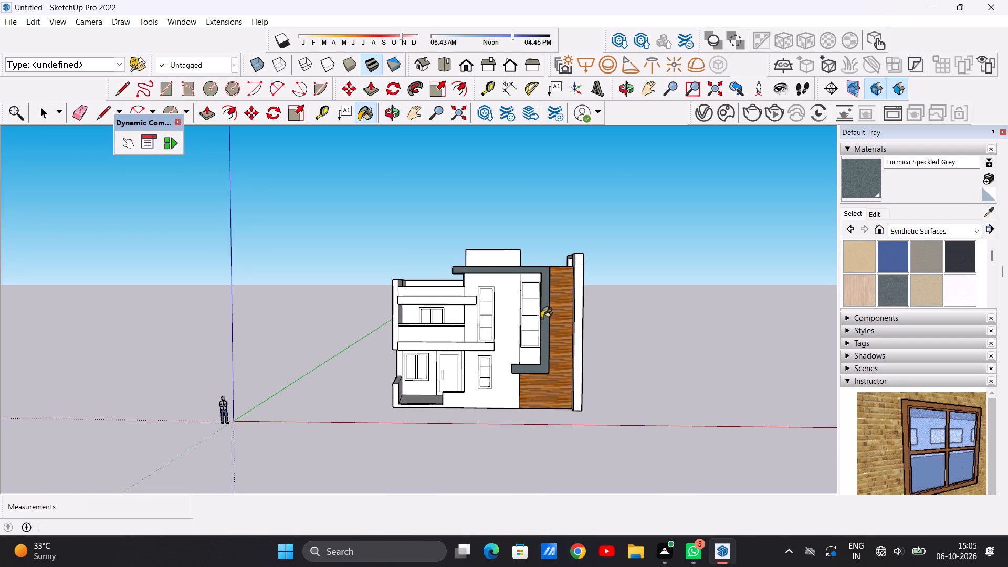
pyautogui.scroll(5, 512, 333)
pyautogui.moveTo(514, 334); pyautogui.dragTo(518, 305, button='middle')
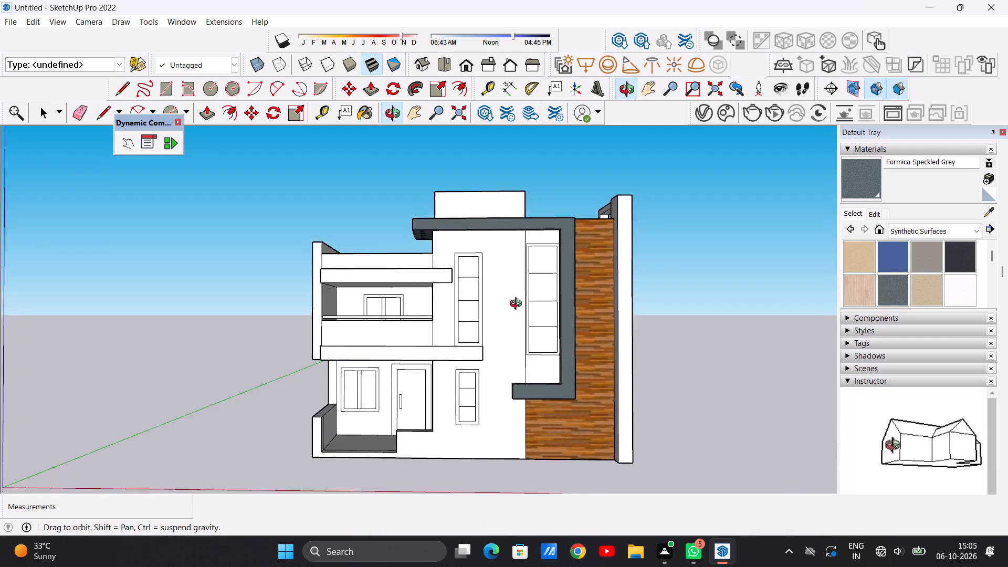
pyautogui.moveTo(518, 305); pyautogui.dragTo(577, 202, button='middle')
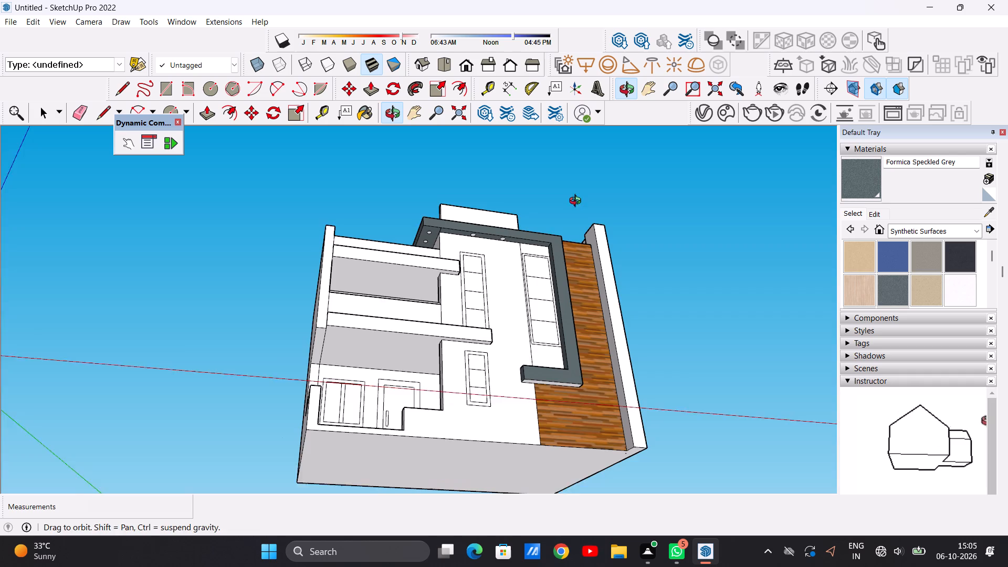
pyautogui.moveTo(577, 202); pyautogui.dragTo(579, 193, button='middle')
pyautogui.scroll(13, 562, 368)
pyautogui.click(548, 372)
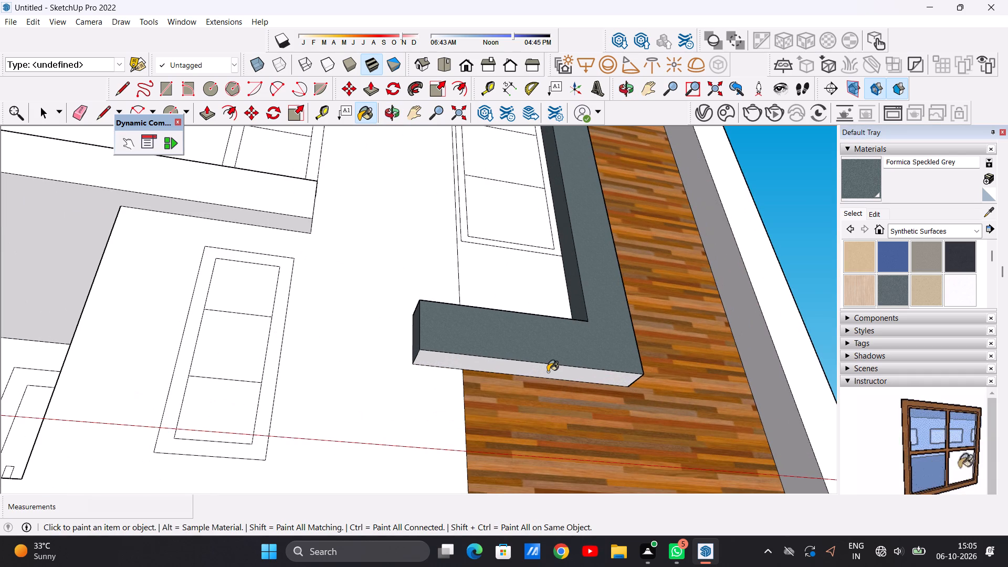
# Examine the painted grey frame and wood-clad wall from the front and the balcony side.
pyautogui.scroll(-20, 543, 384)
pyautogui.moveTo(535, 324); pyautogui.dragTo(429, 455, button='middle')
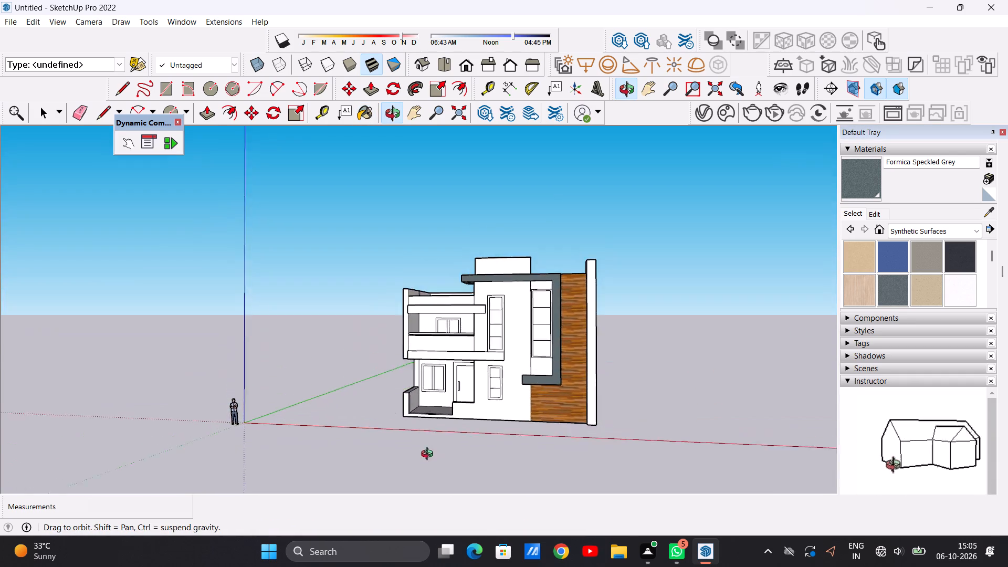
pyautogui.moveTo(429, 455); pyautogui.dragTo(438, 486, button='middle')
pyautogui.scroll(4, 499, 383)
pyautogui.moveTo(487, 397); pyautogui.dragTo(685, 403, button='middle')
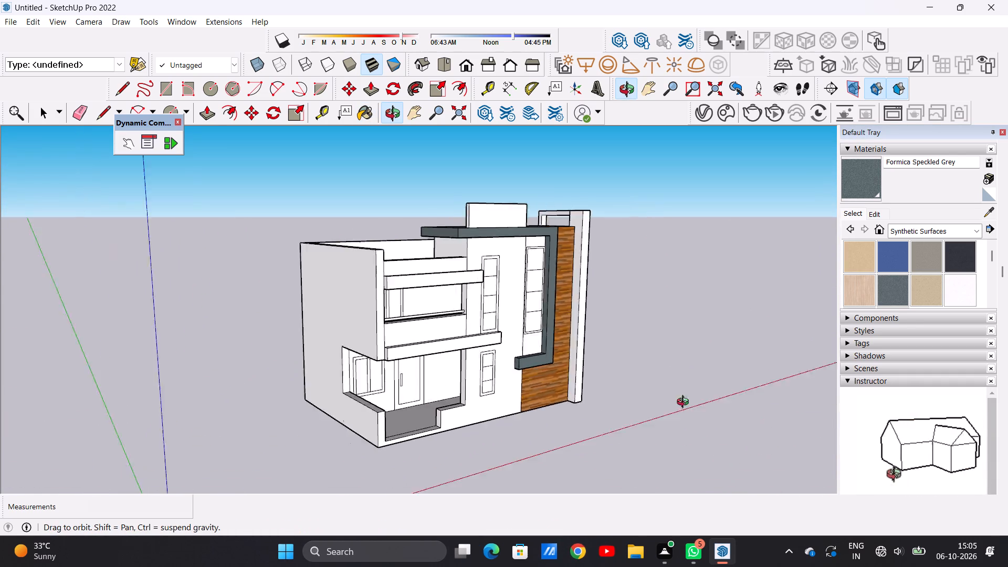
pyautogui.moveTo(685, 403); pyautogui.dragTo(504, 400, button='middle')
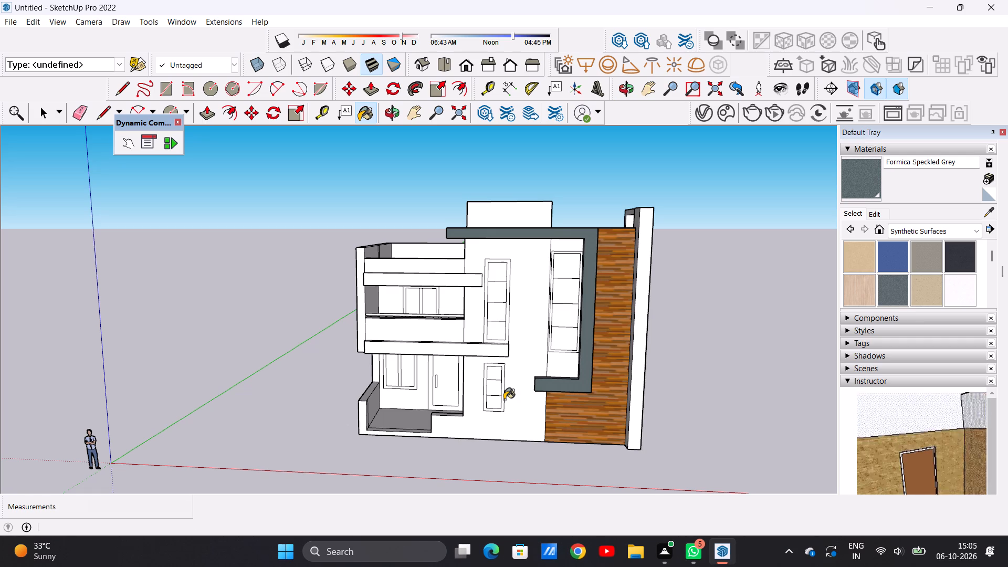
pyautogui.press('space')
pyautogui.scroll(-3, 508, 377)
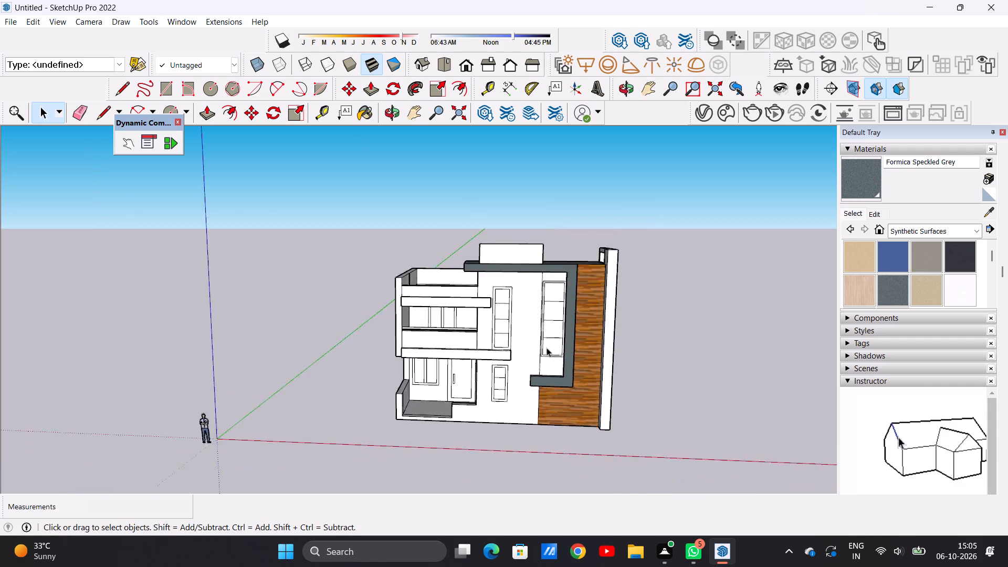
pyautogui.scroll(-2, 547, 348)
pyautogui.scroll(8, 509, 318)
pyautogui.moveTo(522, 306); pyautogui.dragTo(531, 274, button='middle')
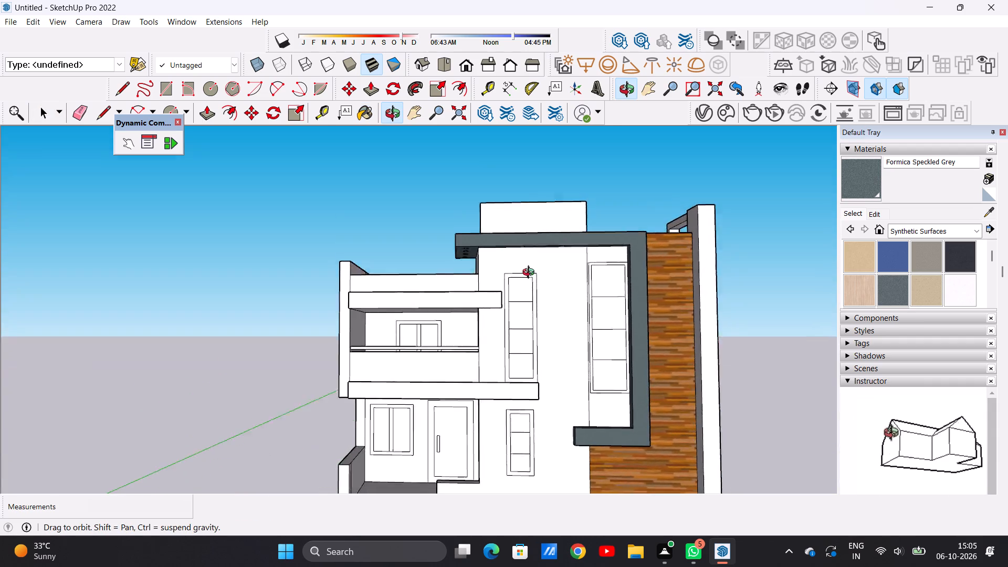
pyautogui.moveTo(531, 274); pyautogui.dragTo(528, 337, button='middle')
pyautogui.scroll(-4, 551, 261)
pyautogui.moveTo(560, 342); pyautogui.dragTo(554, 299, button='middle')
pyautogui.scroll(-4, 551, 308)
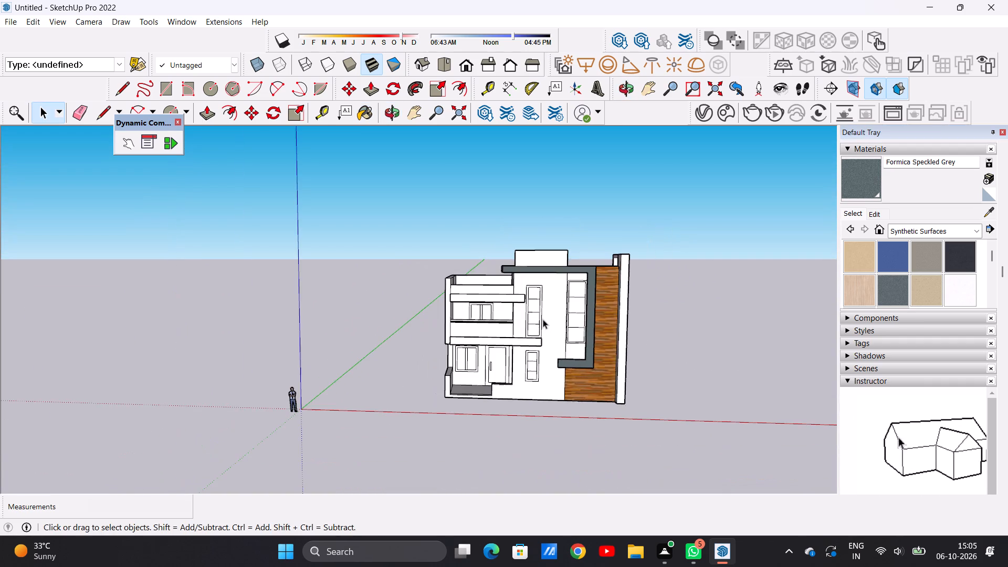
pyautogui.scroll(5, 544, 319)
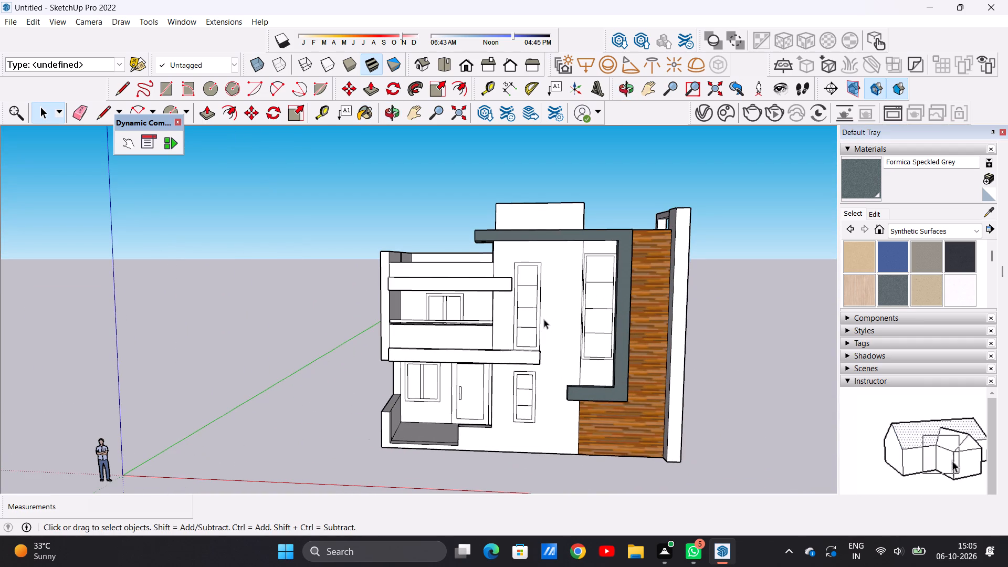
pyautogui.scroll(-4, 544, 319)
pyautogui.scroll(8, 482, 283)
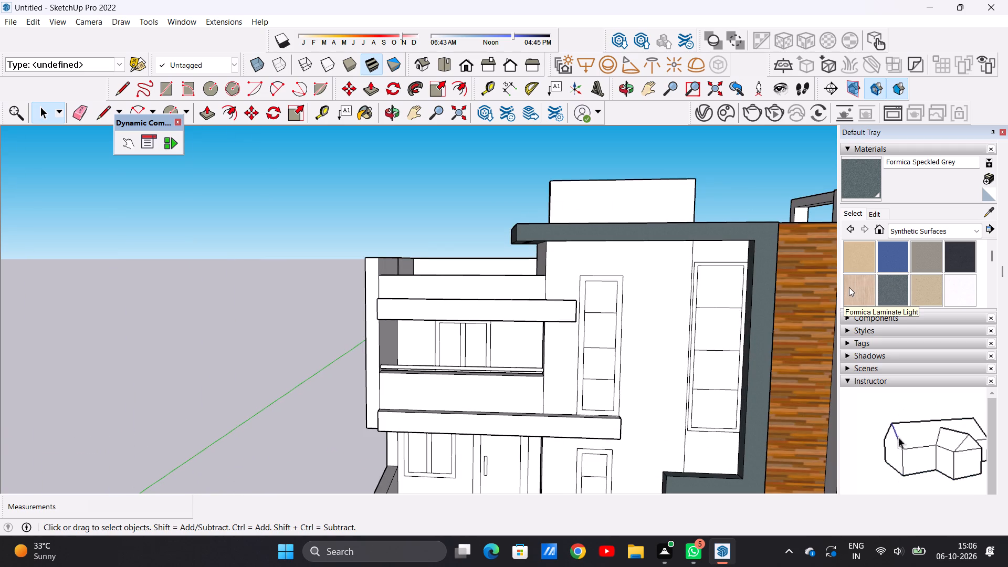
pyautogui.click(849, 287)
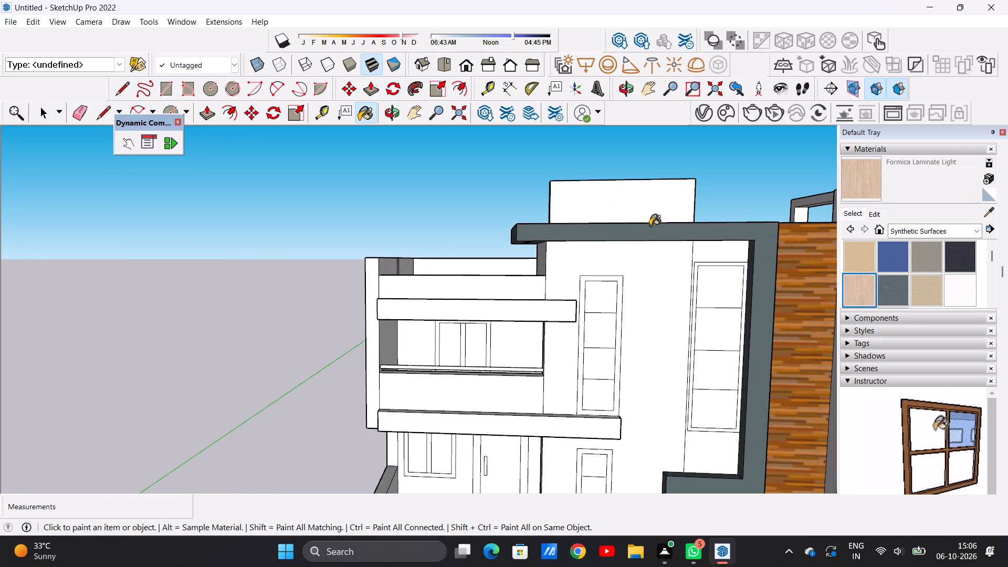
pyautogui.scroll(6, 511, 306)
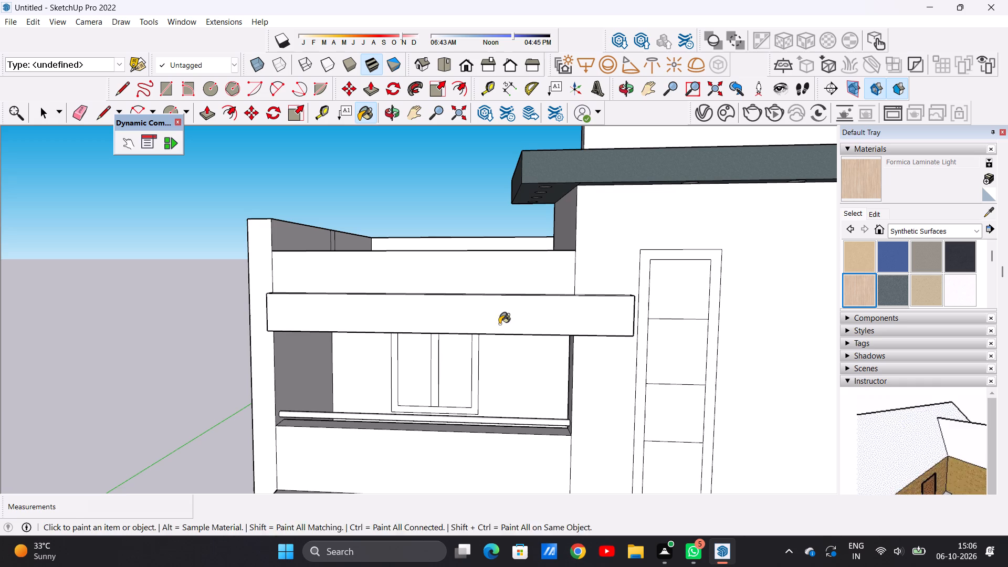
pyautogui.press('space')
# Push the free end of the upper balcony's projecting beam back 2' 9 1/4" to the corner of the main wall.
pyautogui.scroll(-4, 482, 303)
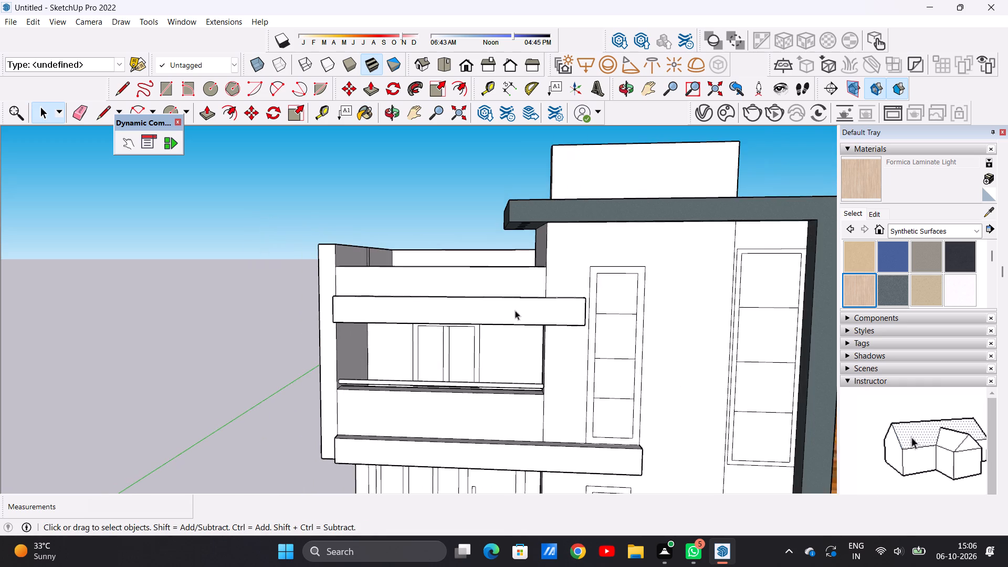
pyautogui.moveTo(577, 322); pyautogui.dragTo(375, 347, button='middle')
pyautogui.scroll(-1, 375, 347)
pyautogui.scroll(12, 466, 335)
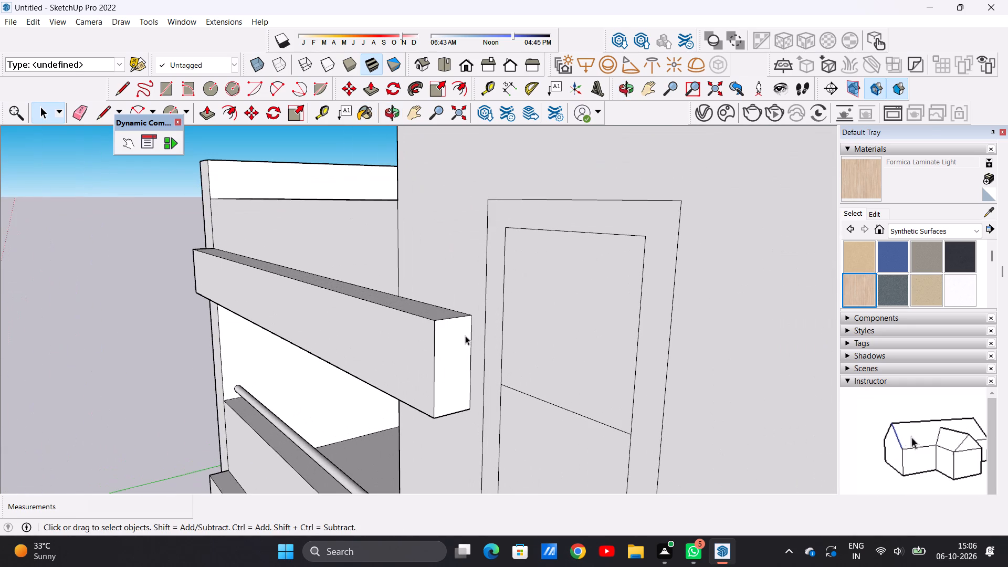
pyautogui.press('p')
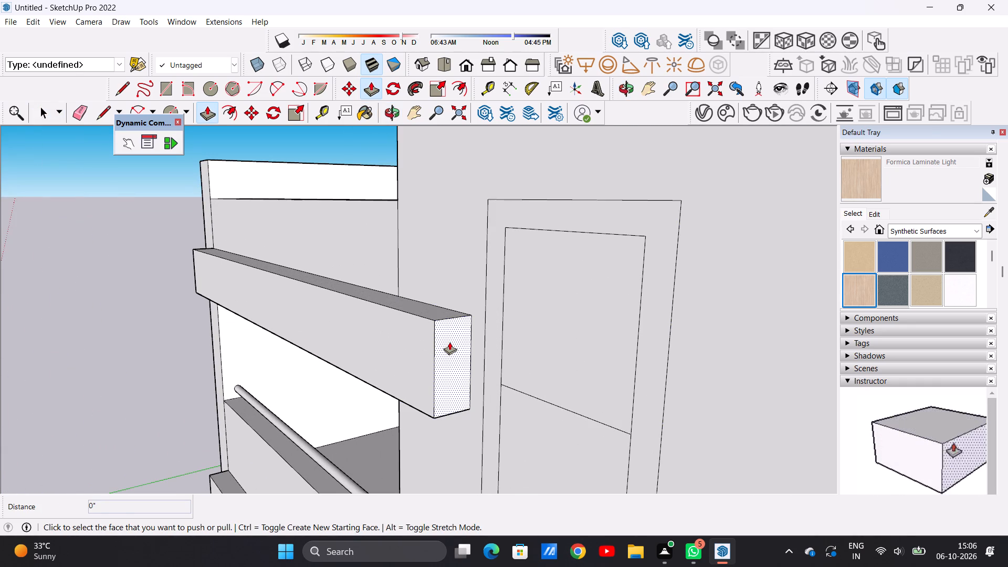
pyautogui.click(449, 342)
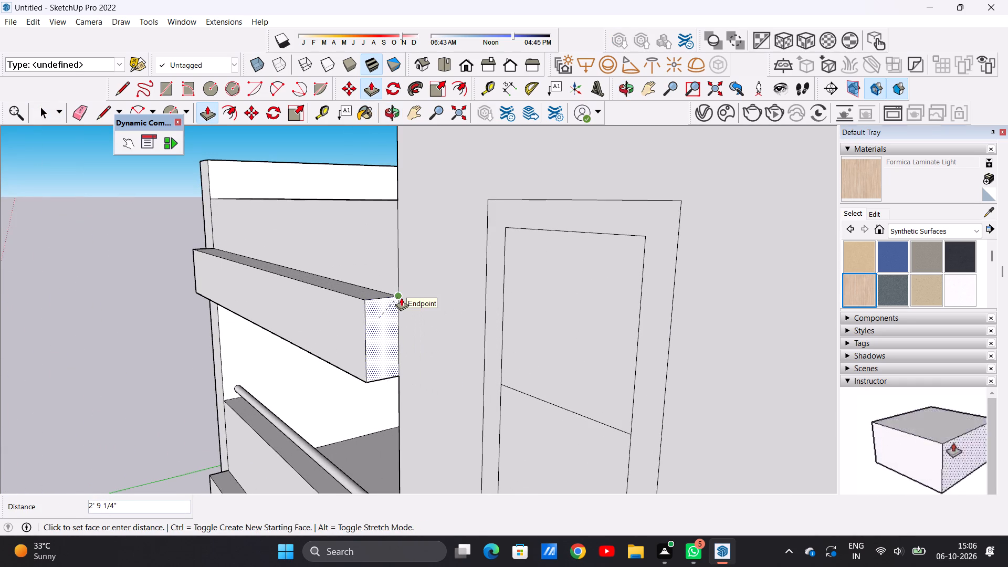
pyautogui.click(401, 298)
pyautogui.press('space')
# Examine the balcony beams and the tall upper-floor window on the adjoining front wall.
pyautogui.scroll(-11, 466, 319)
pyautogui.moveTo(381, 324); pyautogui.dragTo(527, 324, button='middle')
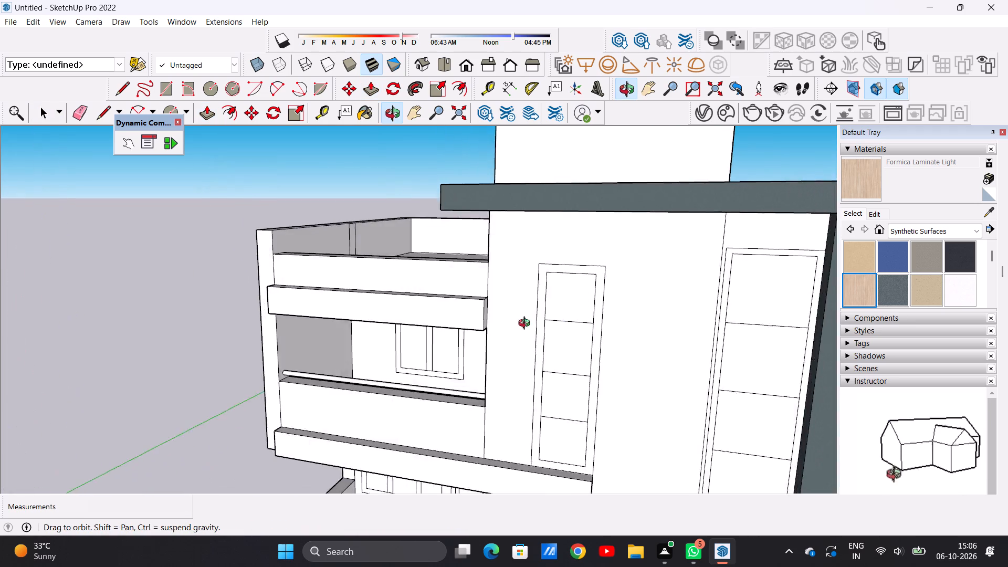
pyautogui.moveTo(527, 324); pyautogui.dragTo(601, 292, button='middle')
pyautogui.scroll(-4, 601, 292)
pyautogui.scroll(7, 507, 304)
pyautogui.moveTo(511, 292); pyautogui.dragTo(521, 290, button='middle')
pyautogui.scroll(-2, 482, 294)
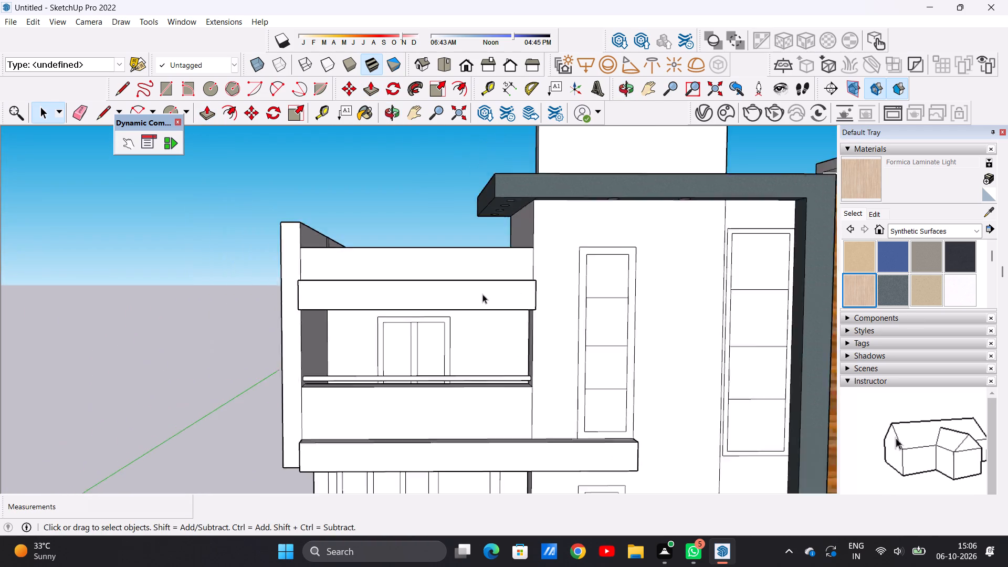
pyautogui.scroll(-8, 482, 294)
pyautogui.scroll(8, 510, 287)
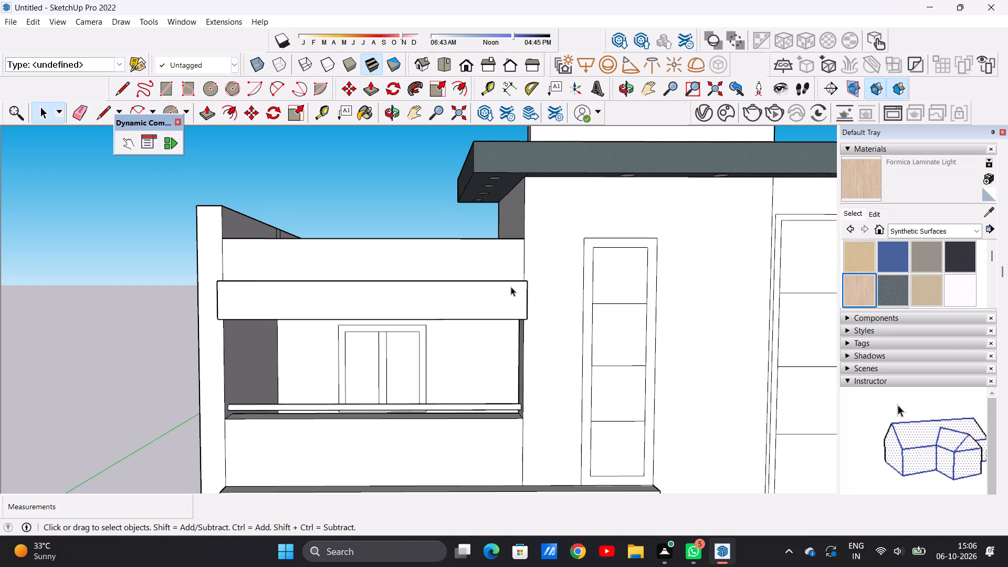
pyautogui.scroll(-8, 511, 287)
pyautogui.scroll(3, 568, 260)
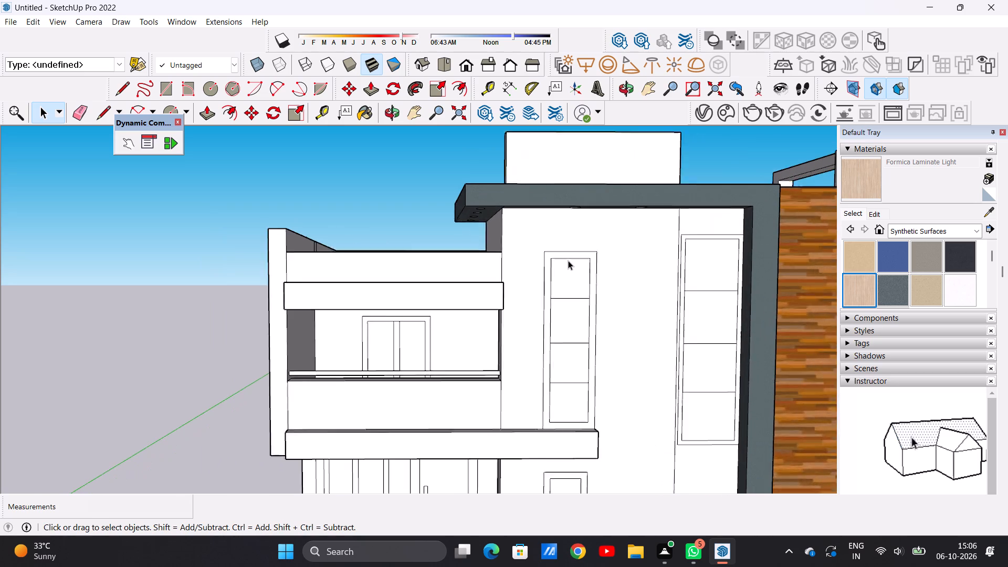
pyautogui.scroll(2, 568, 260)
pyautogui.scroll(-3, 516, 261)
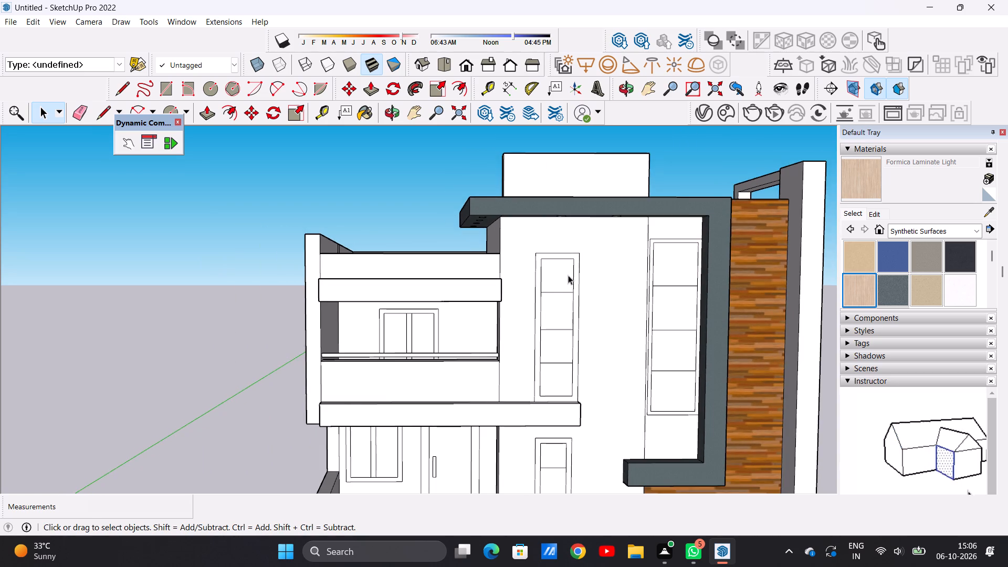
pyautogui.moveTo(564, 283); pyautogui.dragTo(559, 316, button='middle')
pyautogui.scroll(1, 553, 316)
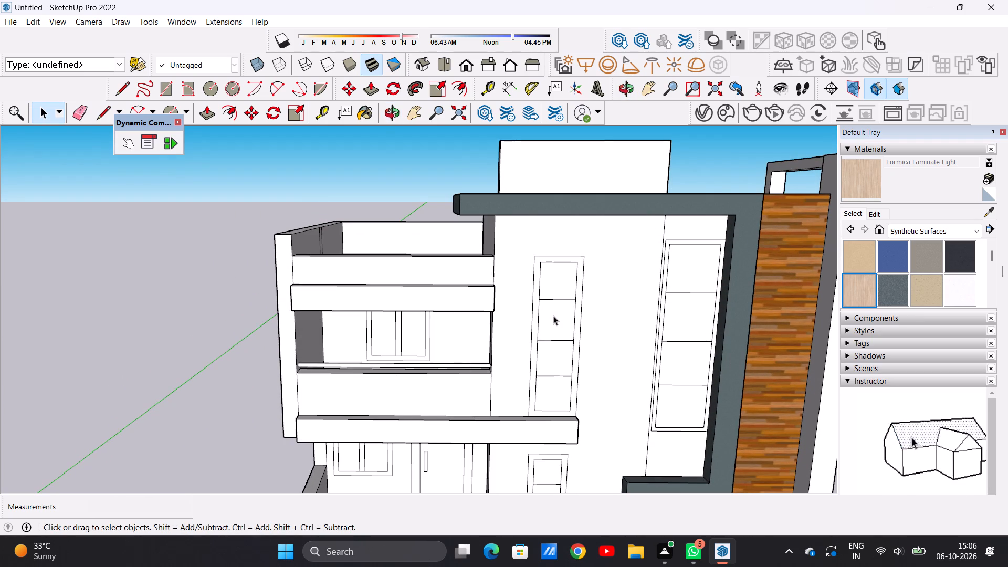
pyautogui.scroll(3, 498, 279)
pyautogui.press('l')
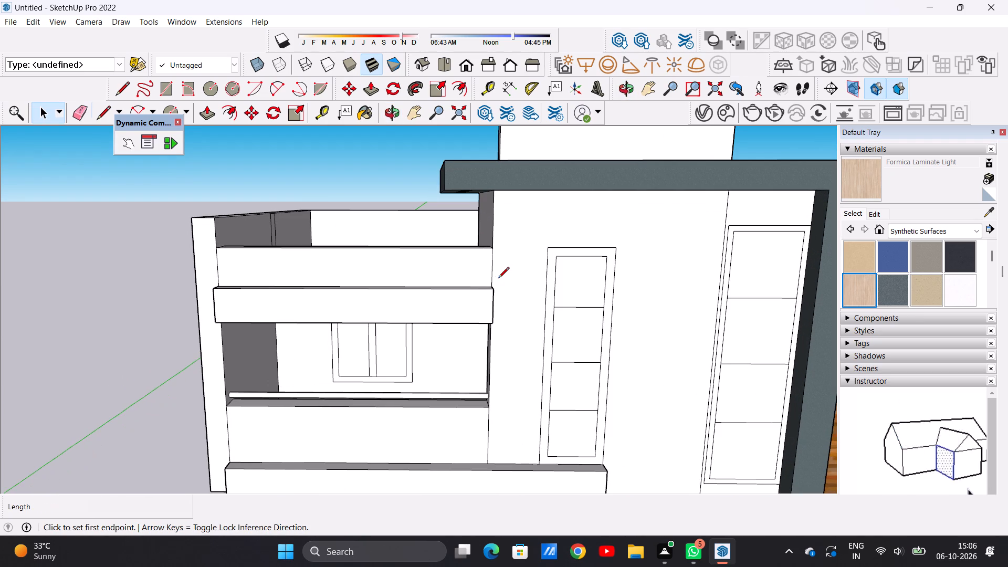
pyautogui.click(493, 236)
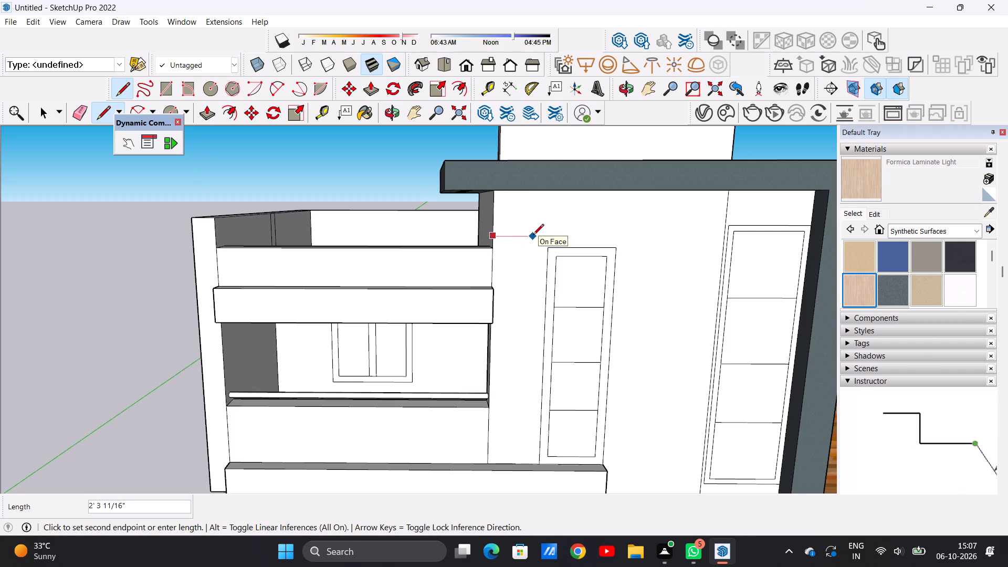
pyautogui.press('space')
# Draw a horizontal line from the terrace parapet's top corner past the tall narrow window, and a vertical line about 13' 3" down beside it.
pyautogui.write('L')
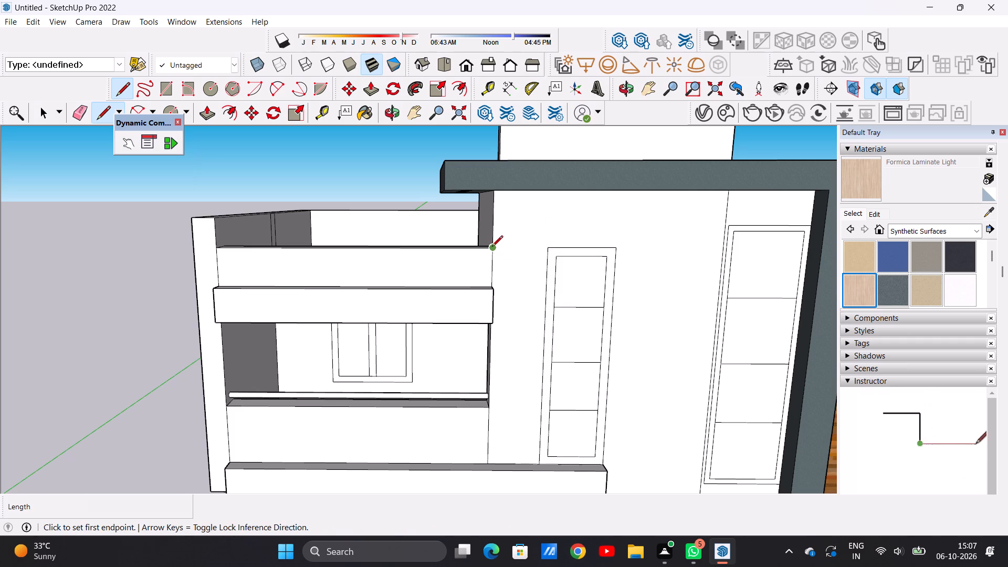
pyautogui.click(492, 247)
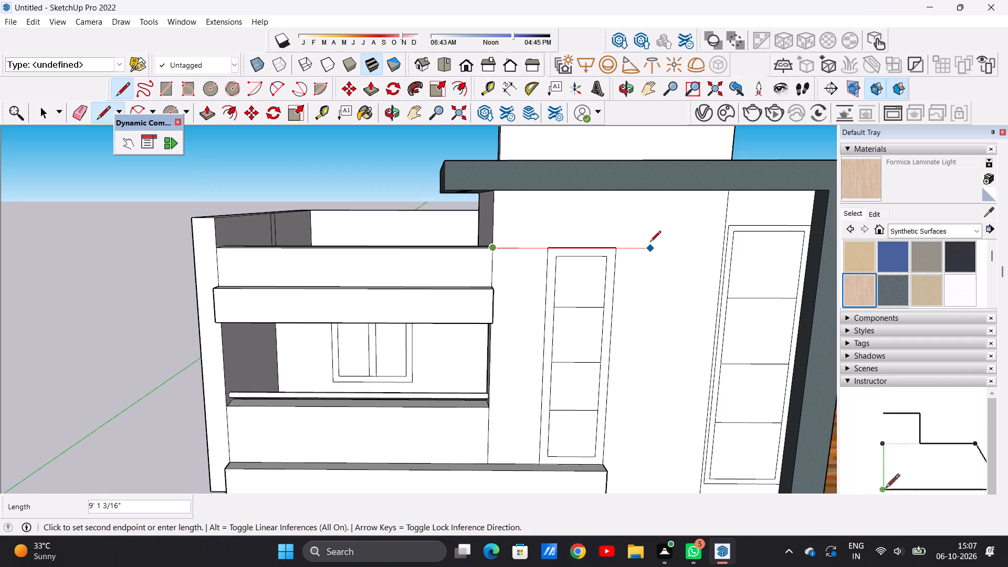
pyautogui.click(636, 245)
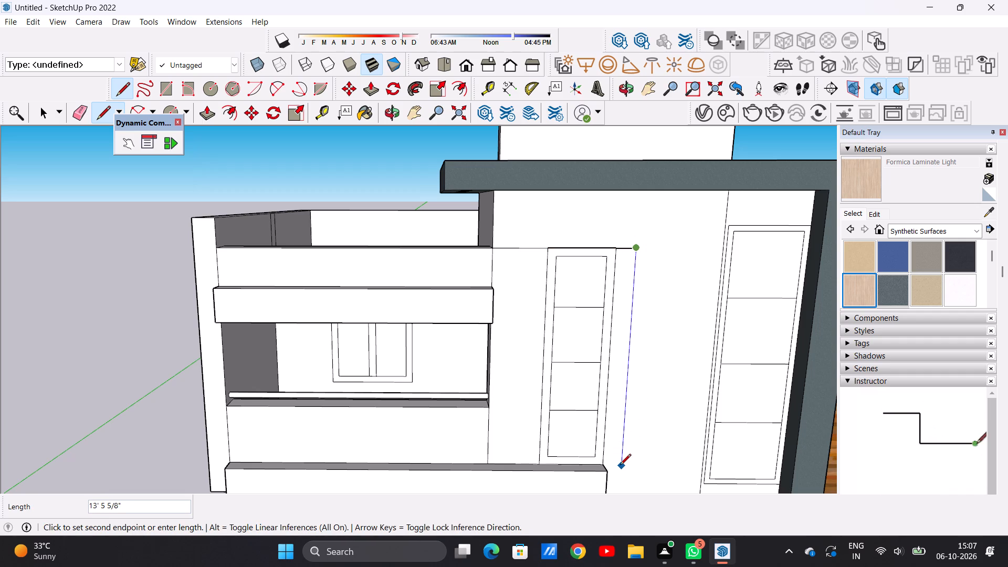
pyautogui.scroll(-2, 616, 441)
pyautogui.moveTo(621, 469); pyautogui.dragTo(596, 457, button='middle')
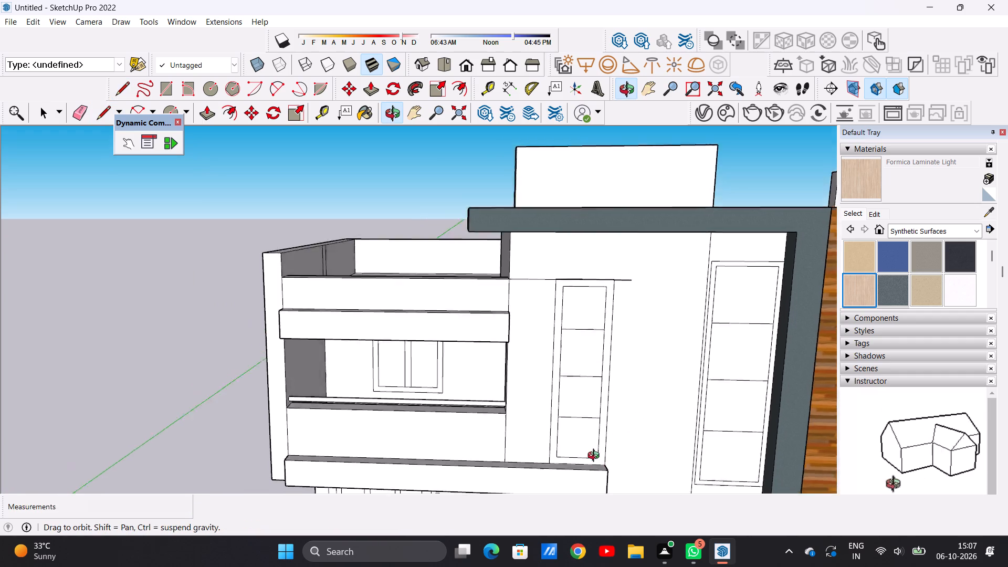
pyautogui.moveTo(596, 457); pyautogui.dragTo(554, 414, button='middle')
pyautogui.scroll(-5, 566, 393)
pyautogui.scroll(5, 587, 398)
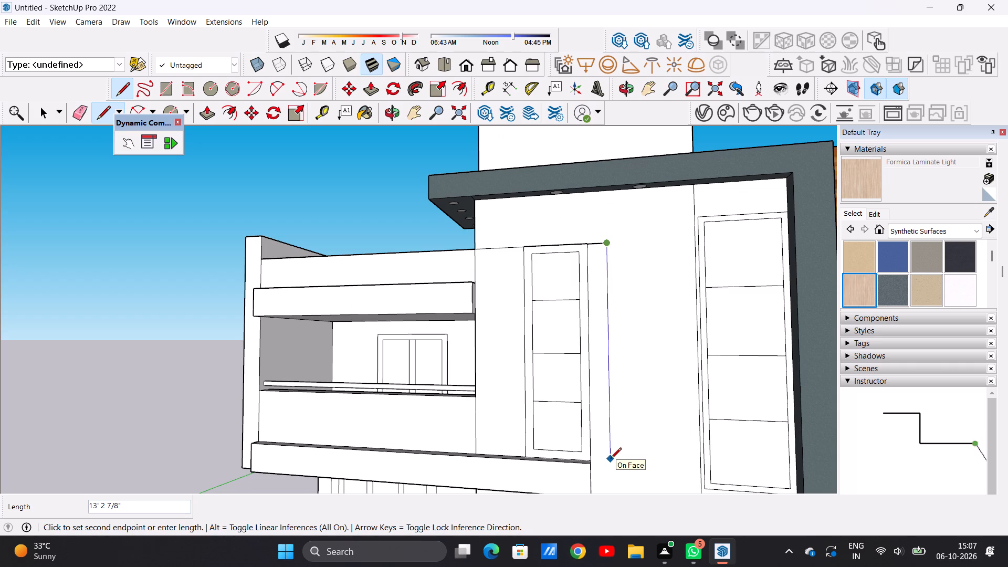
pyautogui.click(611, 459)
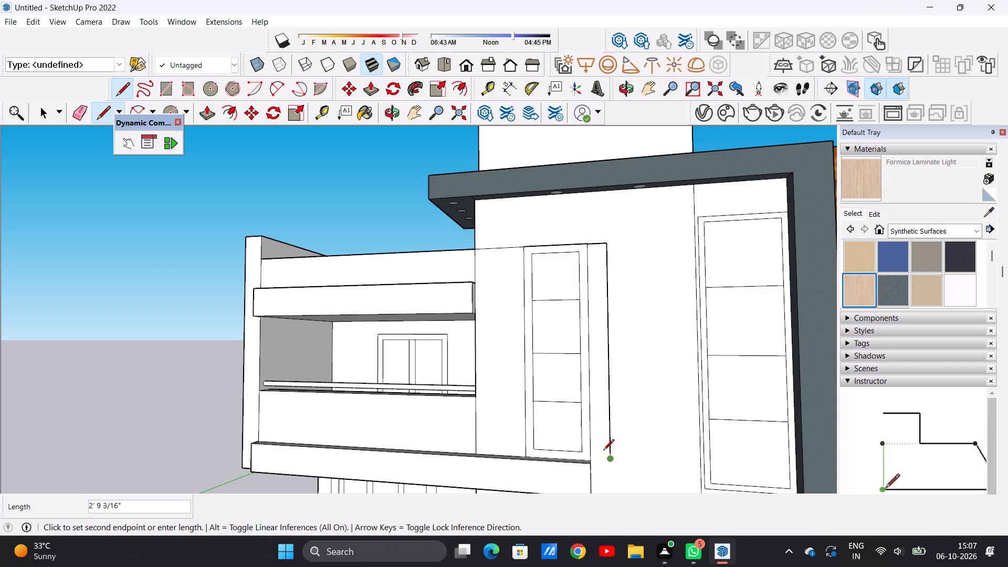
pyautogui.press('space')
pyautogui.moveTo(611, 430); pyautogui.dragTo(613, 485, button='middle')
pyautogui.scroll(-3, 583, 346)
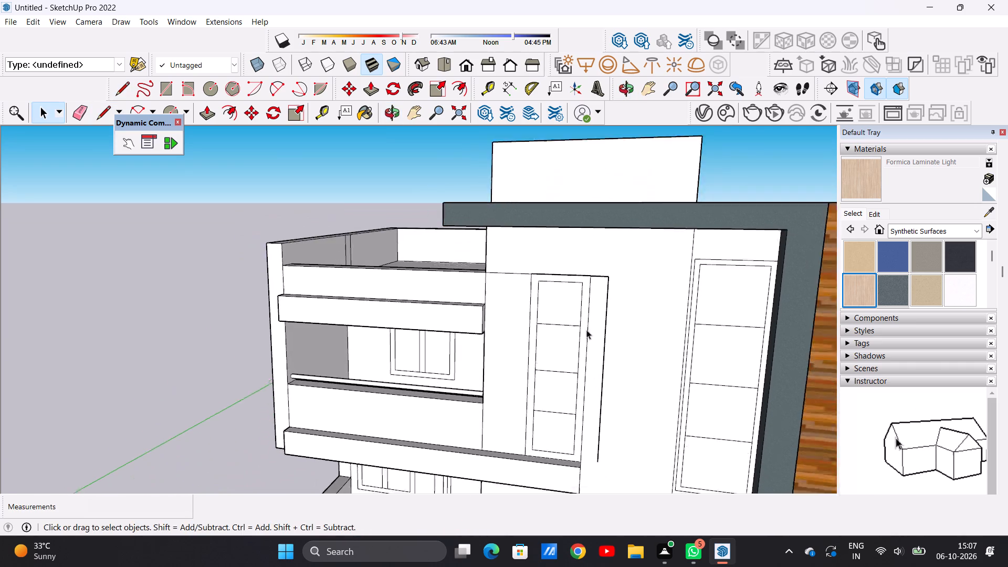
# Close the outline beside the tall narrow window with a line from the lower balcony beam's top corner to the vertical line's lower end.
pyautogui.scroll(-3, 586, 330)
pyautogui.moveTo(568, 430); pyautogui.dragTo(594, 499, button='middle')
pyautogui.scroll(20, 591, 421)
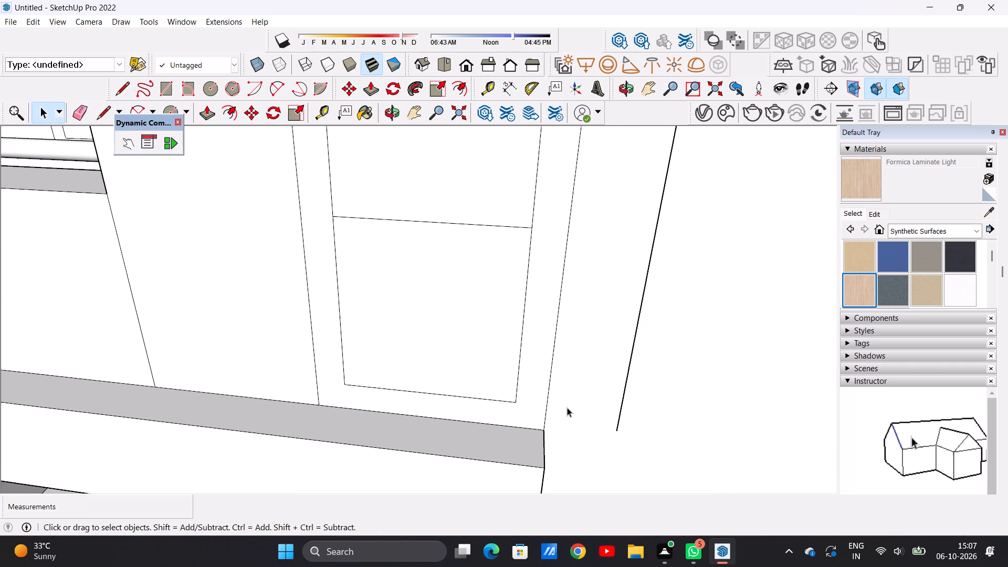
pyautogui.press('l')
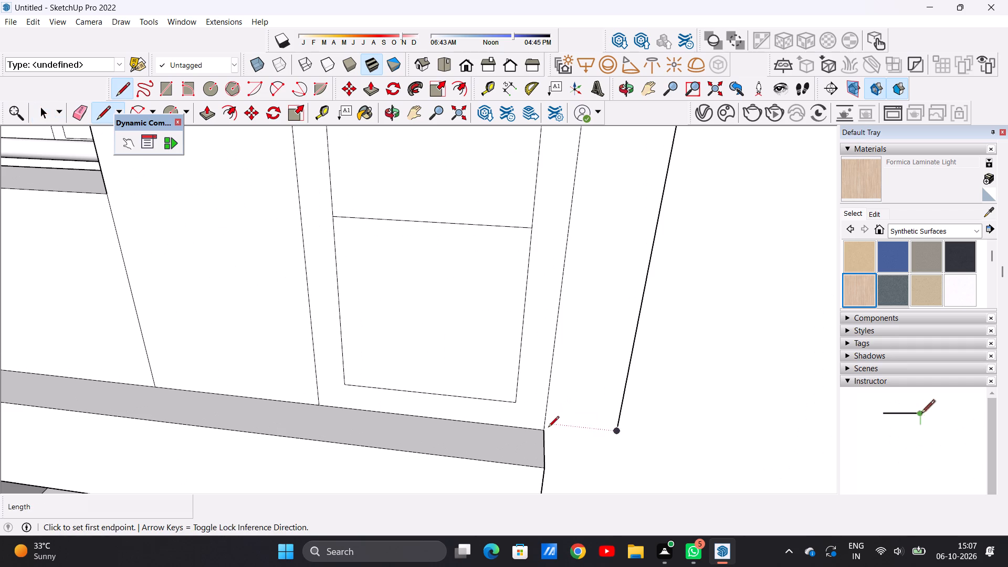
pyautogui.click(545, 432)
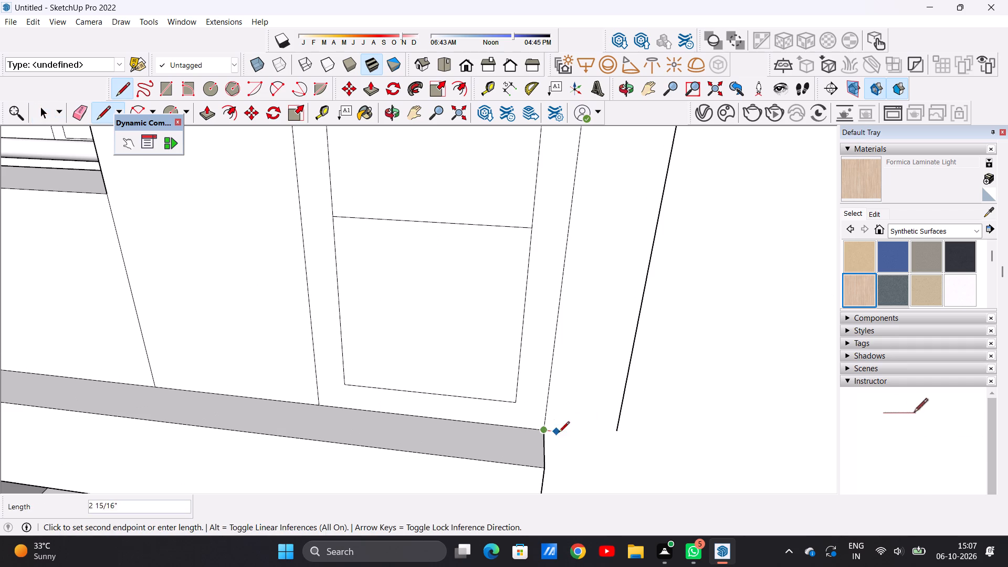
pyautogui.click(614, 440)
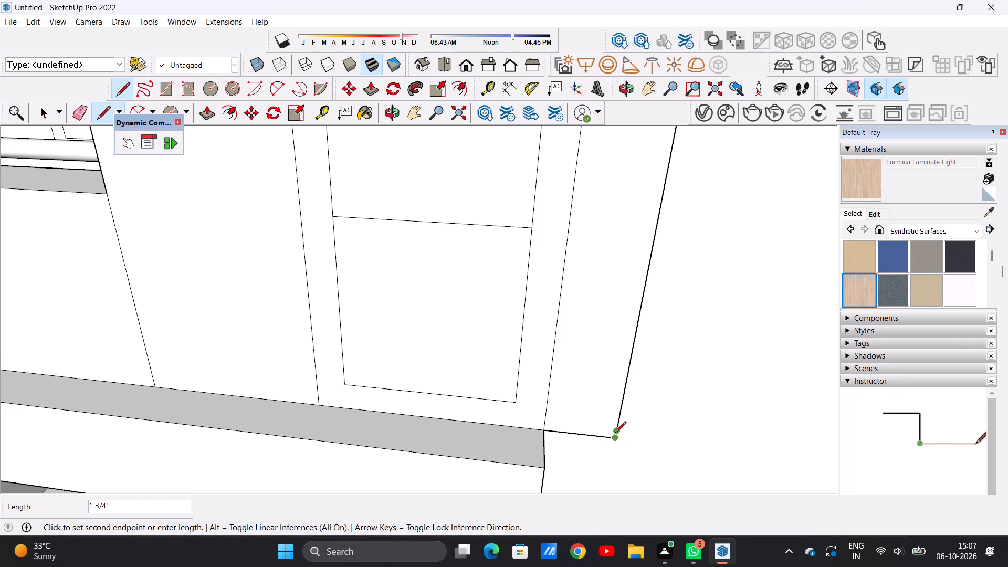
pyautogui.click(615, 433)
pyautogui.press('space')
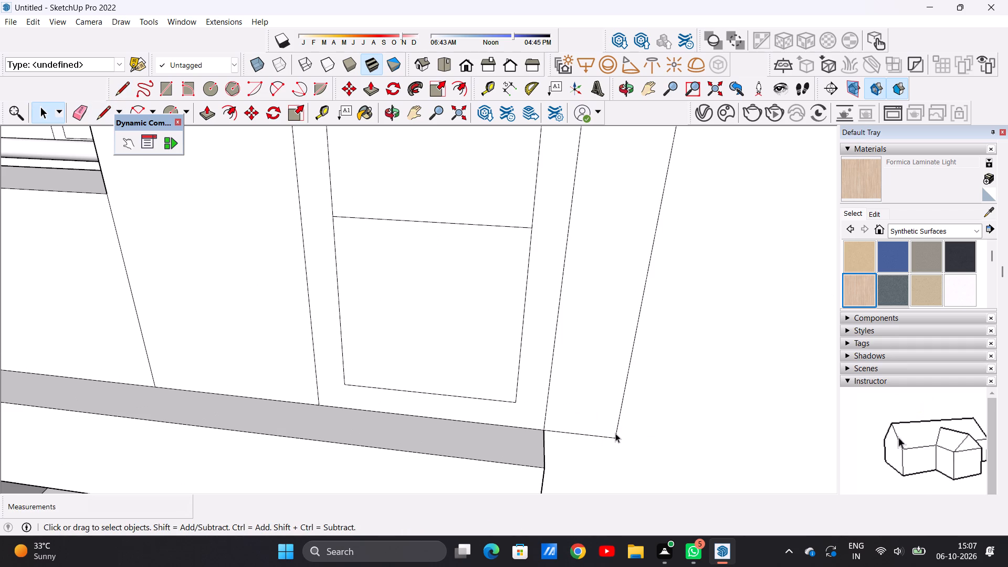
# Examine the closed outline around the tall window and the balcony beams from the front and from above.
pyautogui.scroll(-18, 373, 278)
pyautogui.scroll(1, 480, 324)
pyautogui.scroll(-3, 480, 324)
pyautogui.moveTo(457, 303); pyautogui.dragTo(483, 242, button='middle')
pyautogui.scroll(-4, 479, 211)
pyautogui.scroll(6, 413, 212)
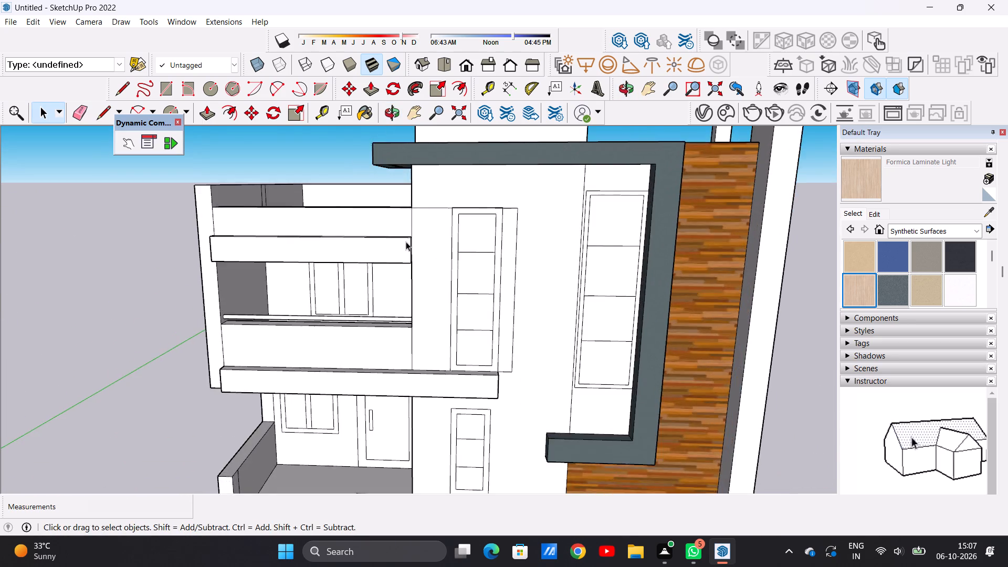
pyautogui.scroll(4, 406, 241)
pyautogui.moveTo(391, 243); pyautogui.dragTo(398, 304, button='middle')
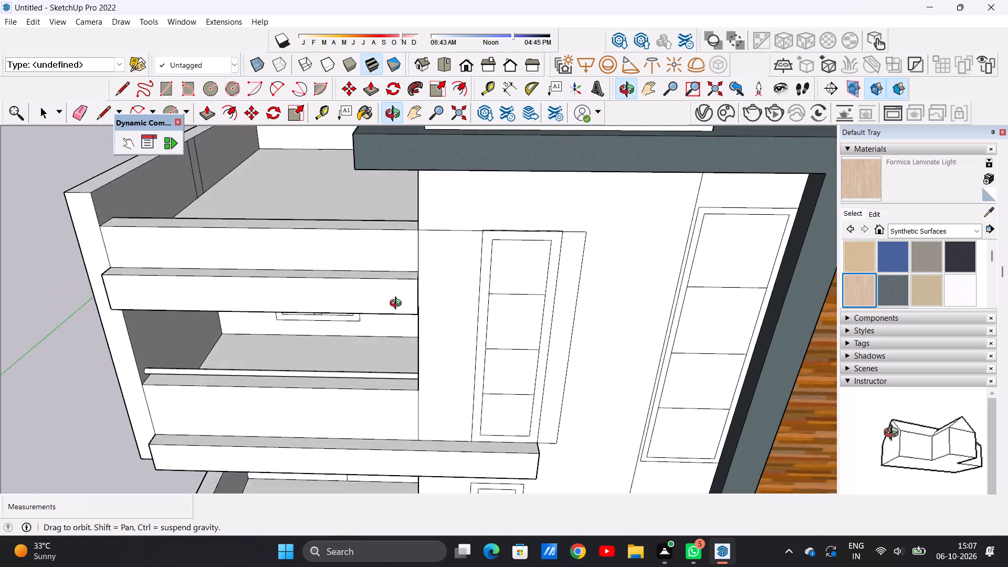
pyautogui.moveTo(398, 304); pyautogui.dragTo(401, 261, button='middle')
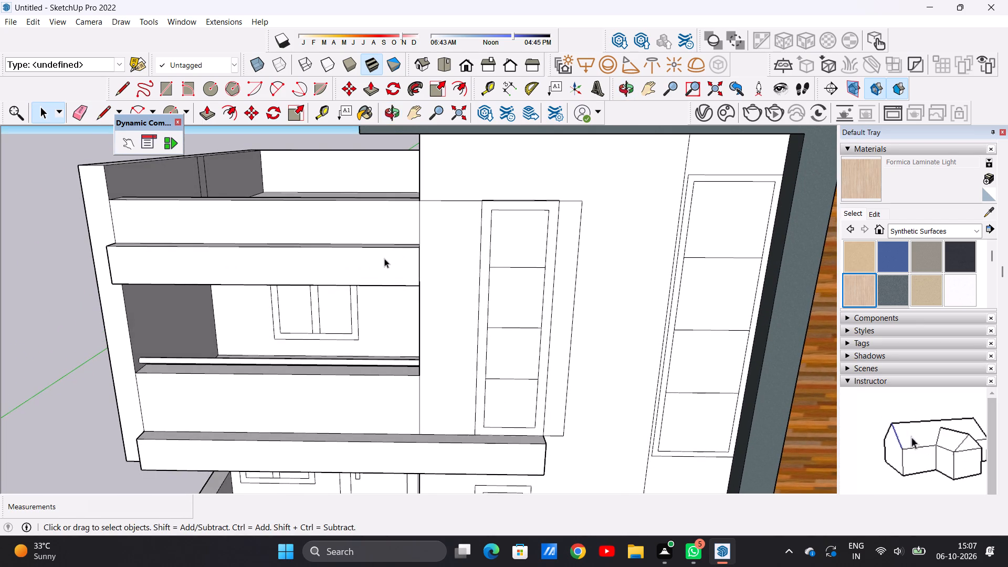
pyautogui.scroll(-4, 398, 258)
pyautogui.moveTo(420, 247); pyautogui.dragTo(324, 317, button='middle')
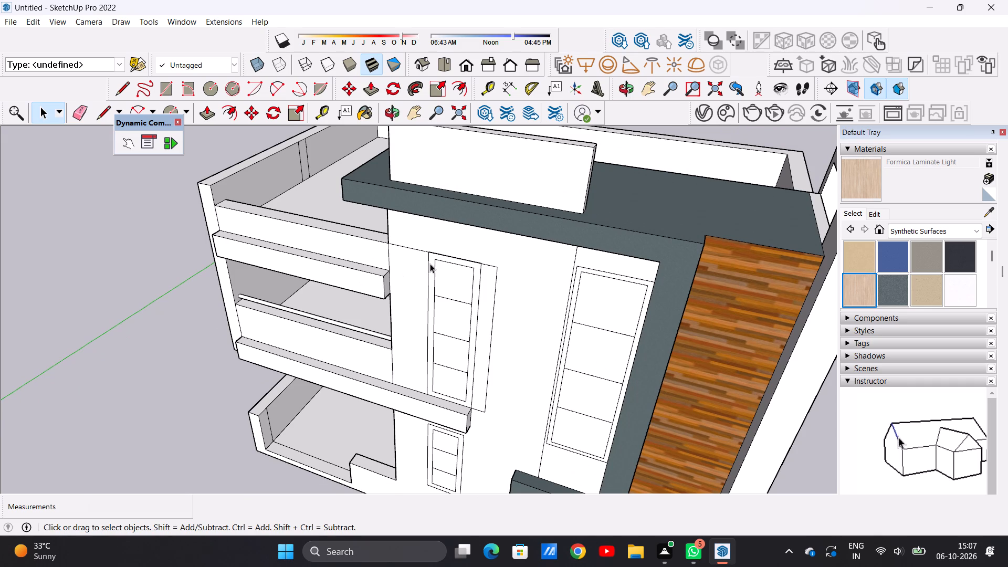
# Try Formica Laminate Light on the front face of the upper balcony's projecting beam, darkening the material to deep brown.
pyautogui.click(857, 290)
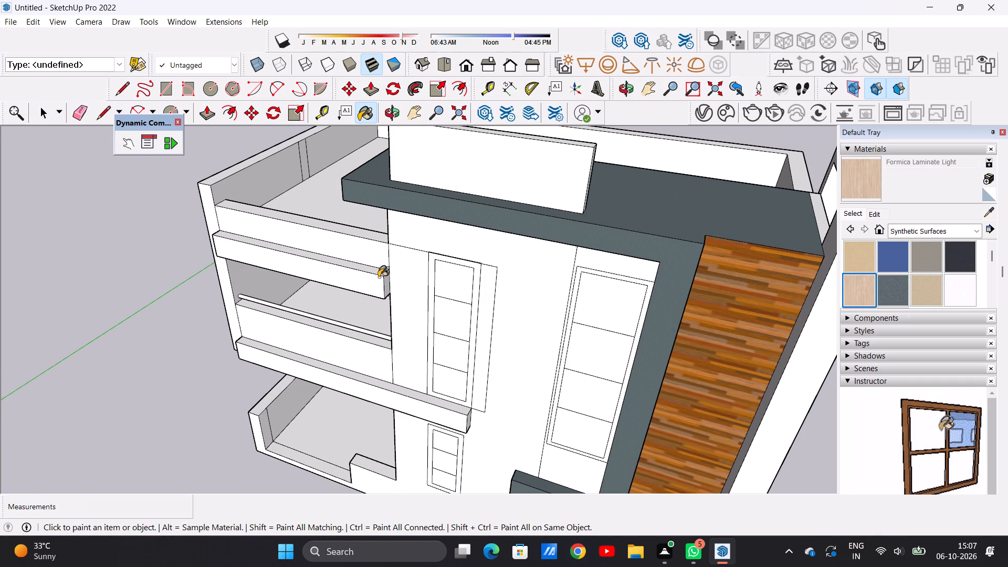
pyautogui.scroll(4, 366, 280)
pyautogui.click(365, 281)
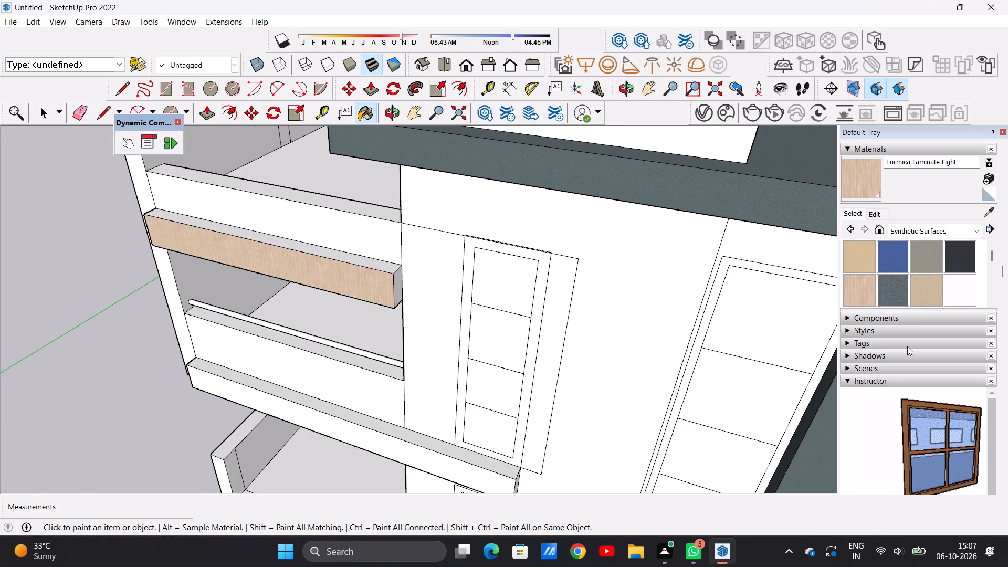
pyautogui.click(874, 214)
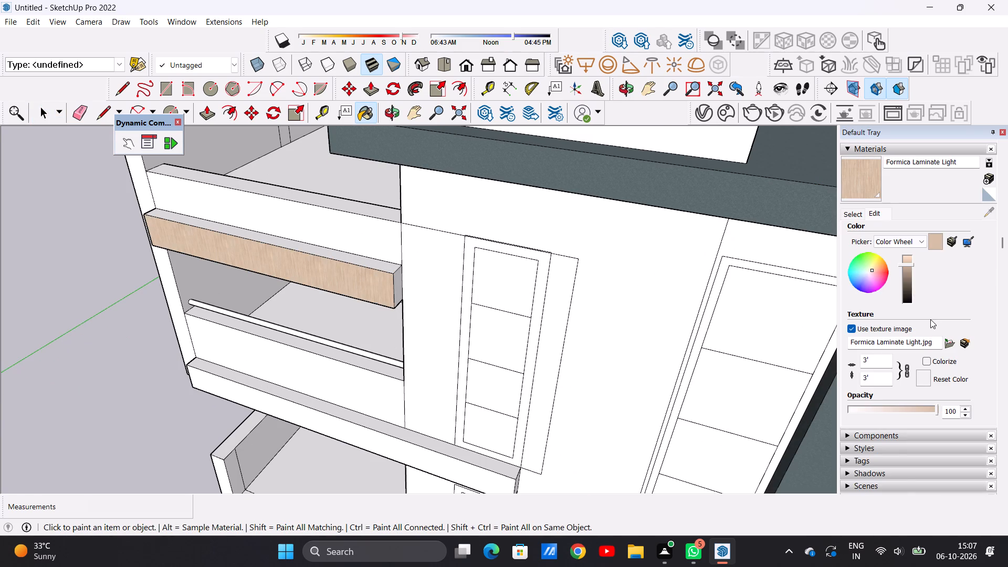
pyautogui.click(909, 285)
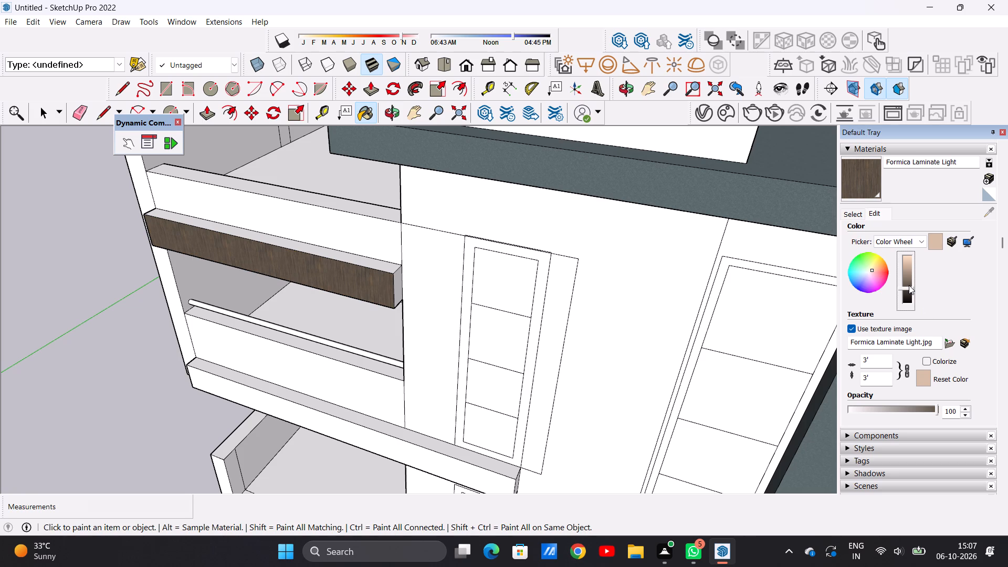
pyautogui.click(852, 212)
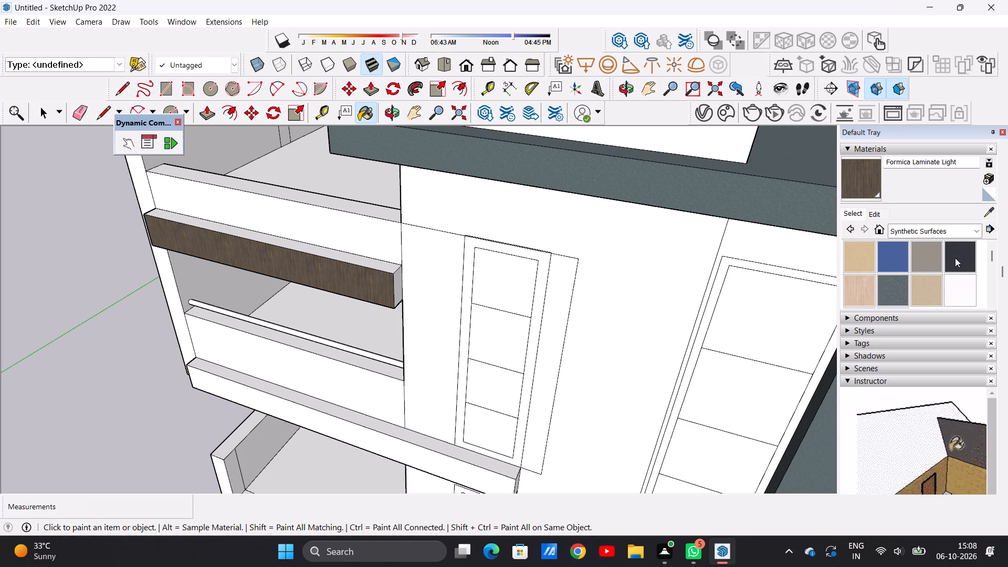
# Paint the front face of the upper balcony's projecting beam with Wood Floor from the Wood materials.
pyautogui.scroll(2, 934, 266)
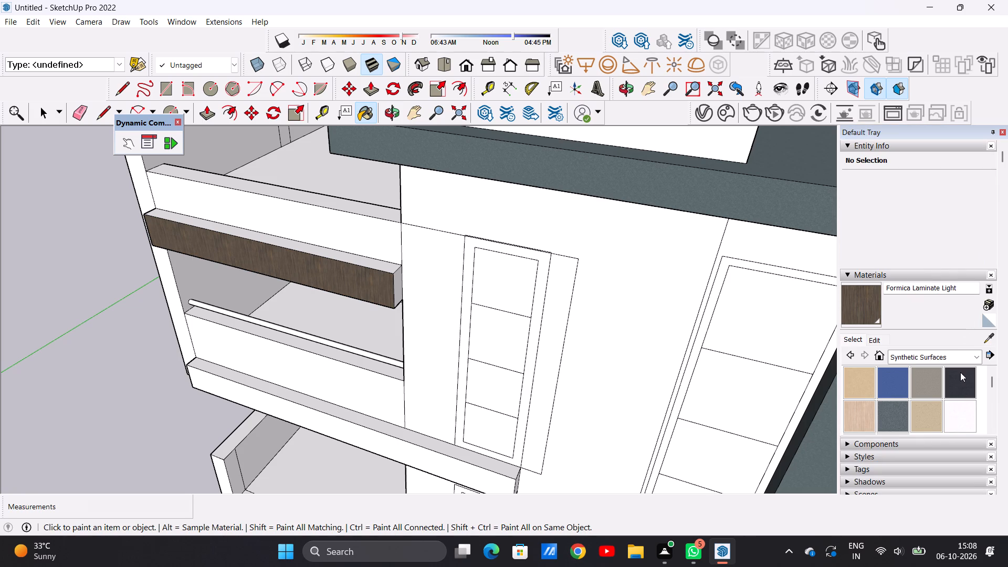
pyautogui.click(980, 360)
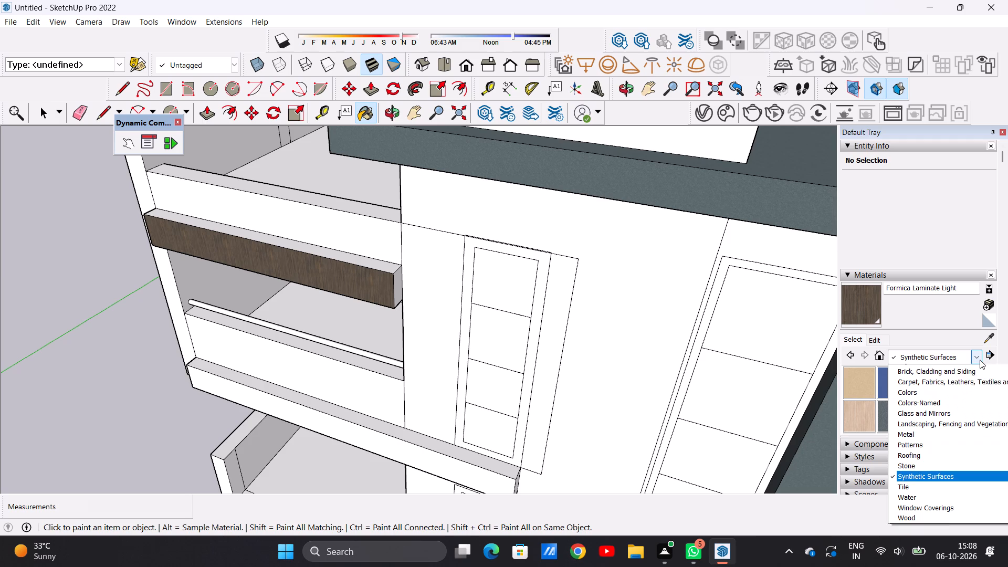
pyautogui.click(928, 534)
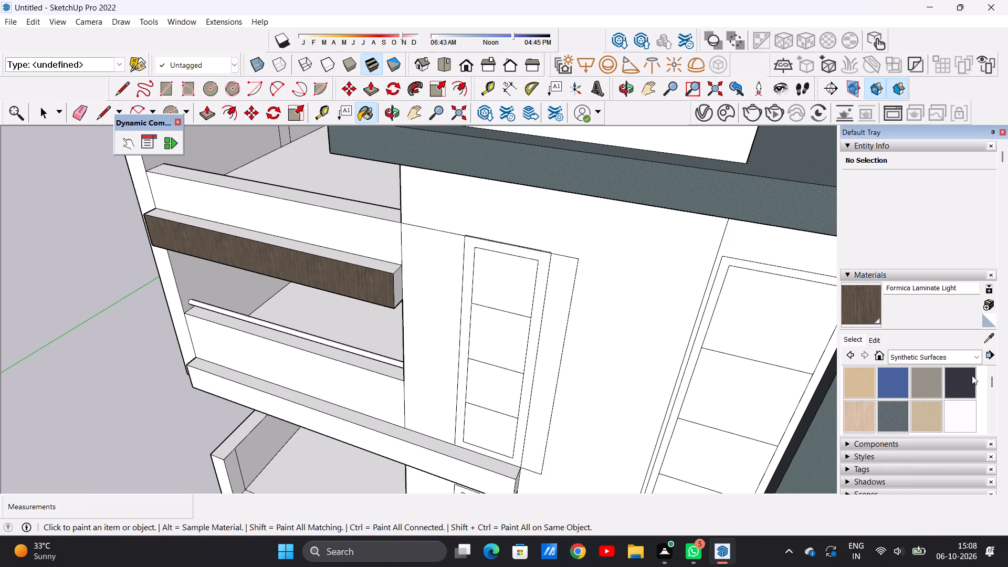
pyautogui.click(975, 355)
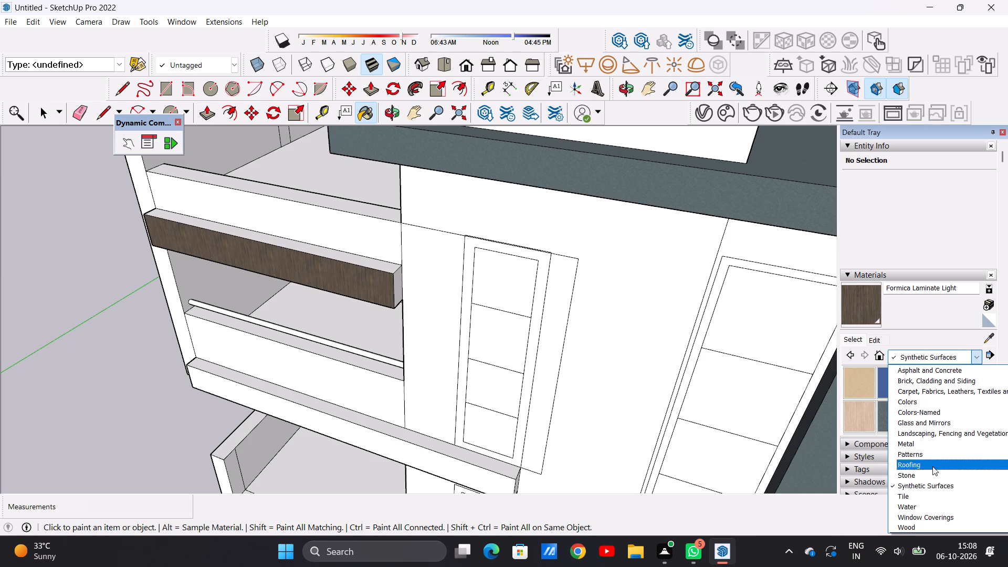
pyautogui.click(912, 524)
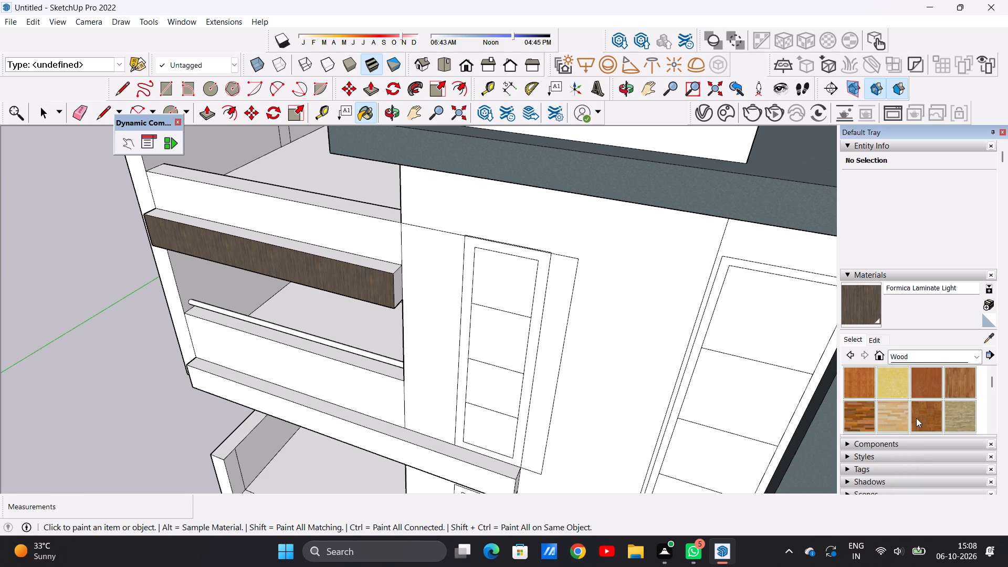
pyautogui.scroll(-1, 876, 412)
pyautogui.scroll(1, 876, 412)
pyautogui.click(954, 393)
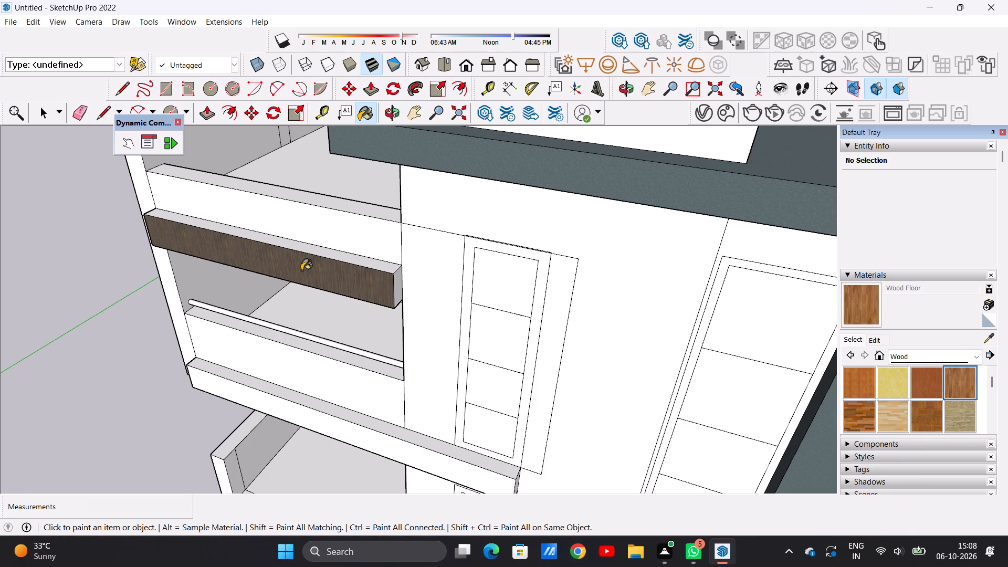
pyautogui.scroll(7, 341, 275)
pyautogui.click(342, 275)
# Paint the top face and both end faces of the upper balcony beam with Wood Floor.
pyautogui.scroll(-4, 403, 277)
pyautogui.moveTo(393, 285); pyautogui.dragTo(426, 261, button='middle')
pyautogui.scroll(6, 445, 255)
pyautogui.click(434, 228)
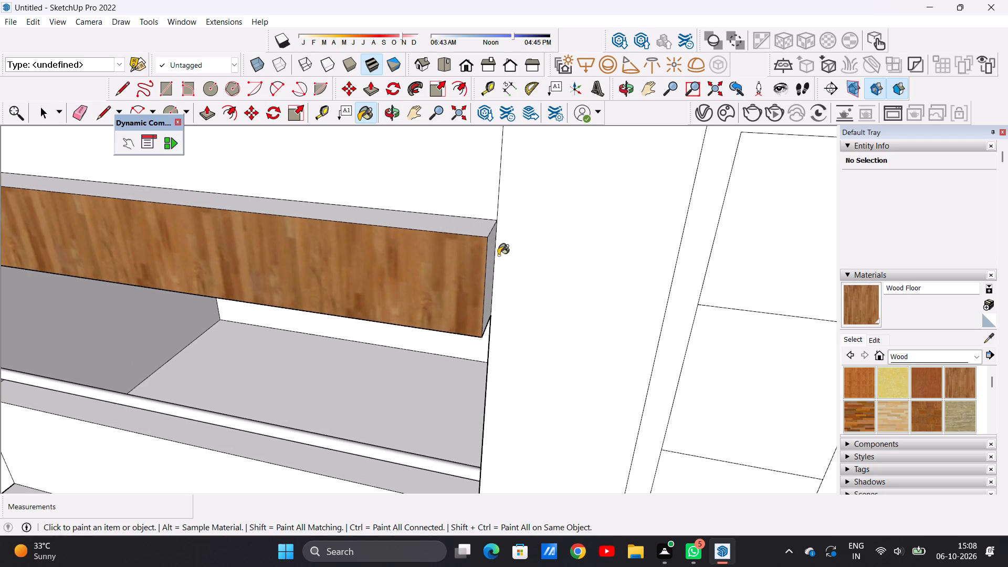
pyautogui.click(489, 264)
pyautogui.scroll(-15, 437, 265)
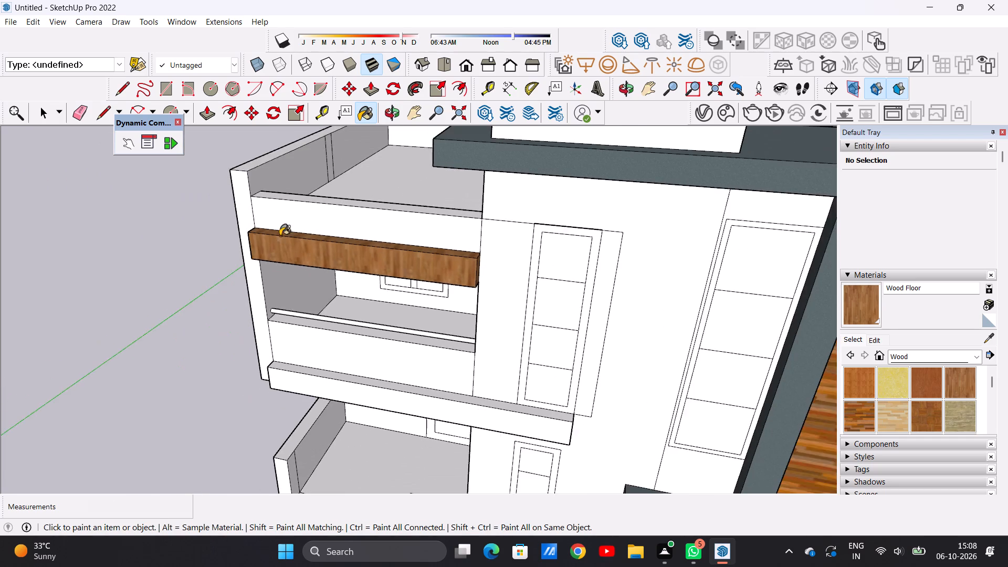
pyautogui.moveTo(280, 236); pyautogui.dragTo(442, 230, button='middle')
pyautogui.scroll(12, 288, 283)
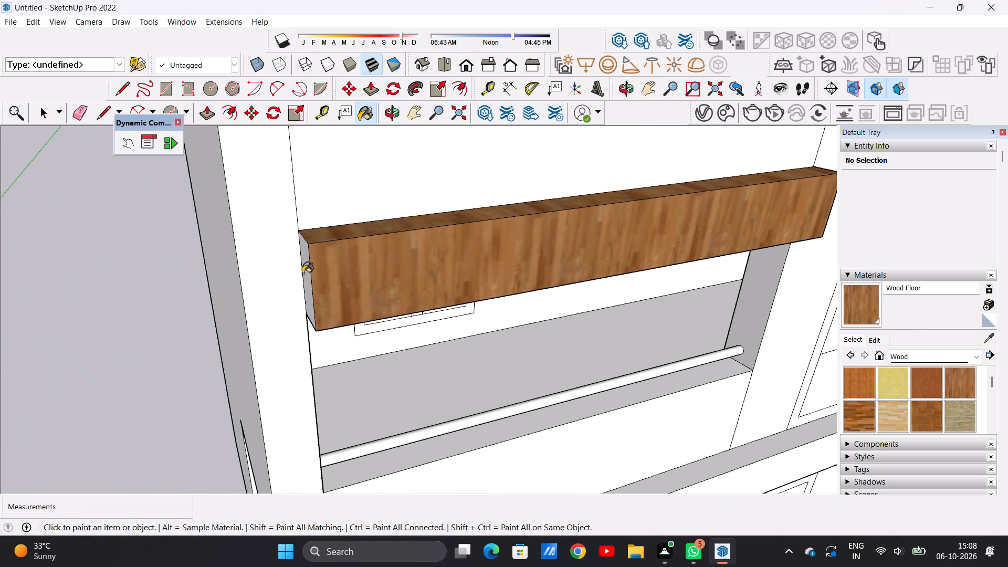
pyautogui.click(302, 274)
pyautogui.scroll(7, 307, 271)
pyautogui.click(308, 271)
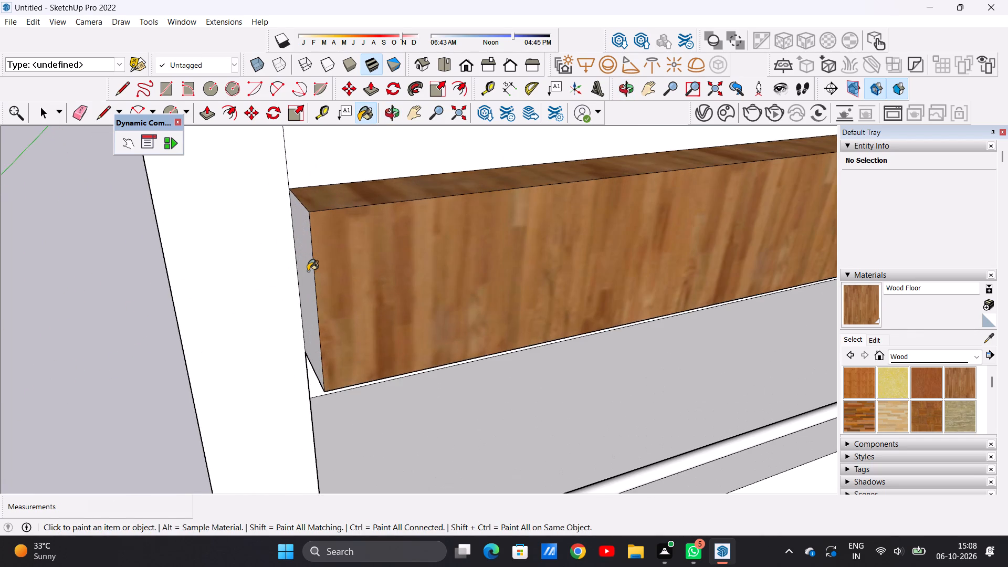
# Paint the underside of the upper balcony beam with Wood Floor.
pyautogui.scroll(-17, 254, 297)
pyautogui.moveTo(461, 351); pyautogui.dragTo(461, 256, button='middle')
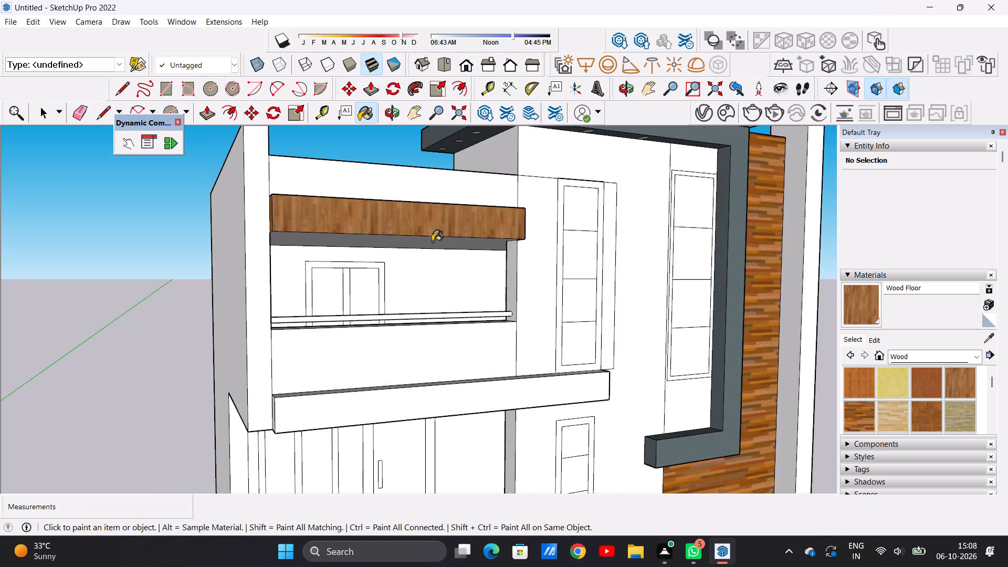
pyautogui.scroll(12, 427, 245)
pyautogui.click(431, 218)
pyautogui.scroll(-14, 373, 337)
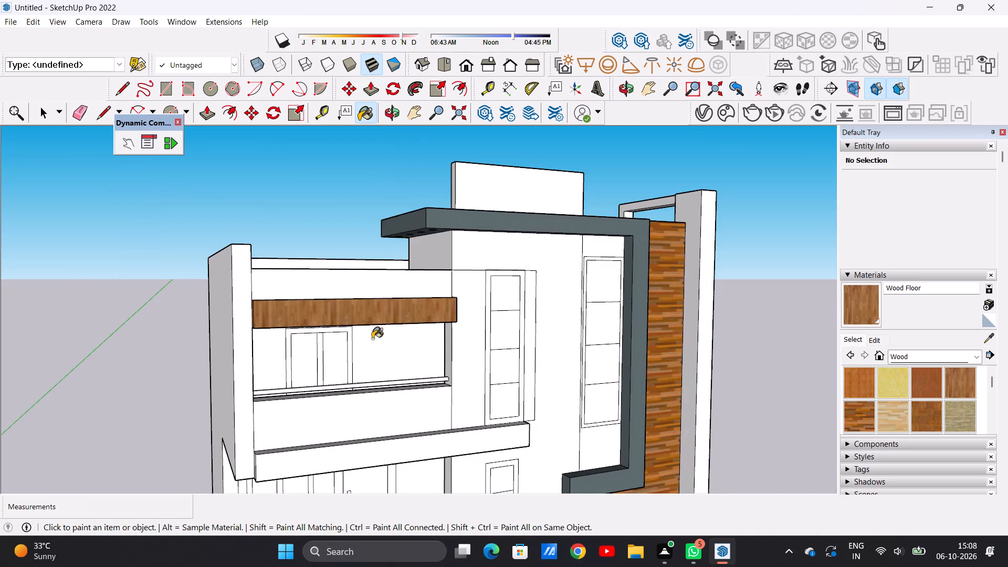
# Examine the wood-finished balcony beam from above and below, and check the whole front facade.
pyautogui.moveTo(353, 341); pyautogui.dragTo(264, 383, button='middle')
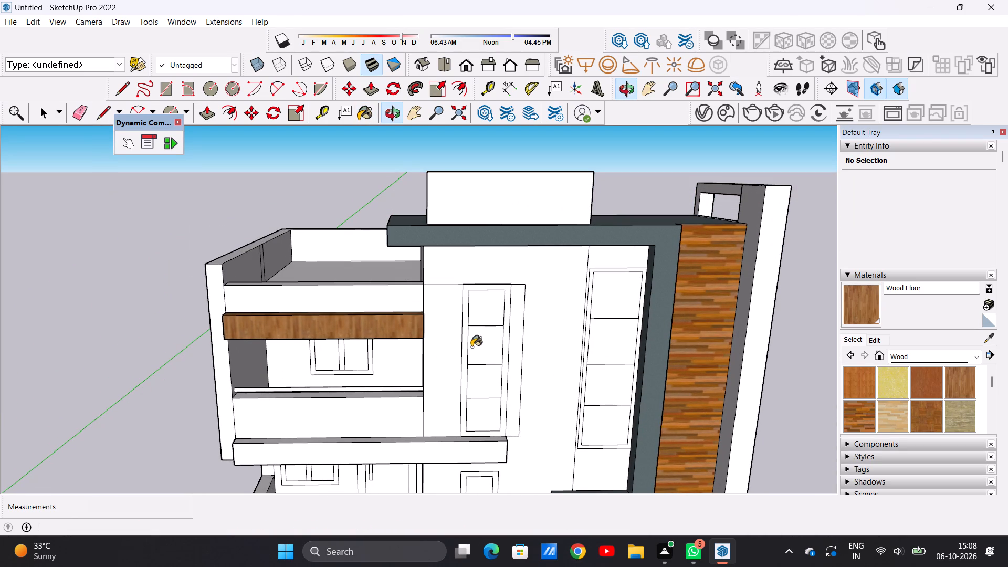
pyautogui.moveTo(408, 373); pyautogui.dragTo(304, 268, button='middle')
pyautogui.scroll(-1, 352, 293)
pyautogui.scroll(12, 352, 293)
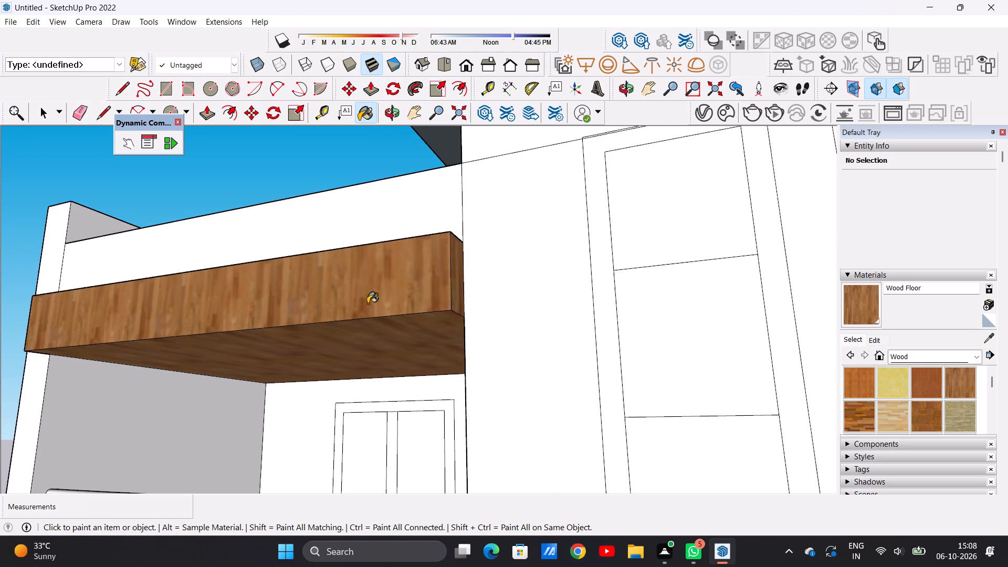
pyautogui.scroll(-7, 369, 317)
pyautogui.scroll(1, 371, 324)
pyautogui.scroll(-7, 371, 324)
pyautogui.moveTo(362, 324); pyautogui.dragTo(450, 375, button='middle')
pyautogui.scroll(-7, 343, 352)
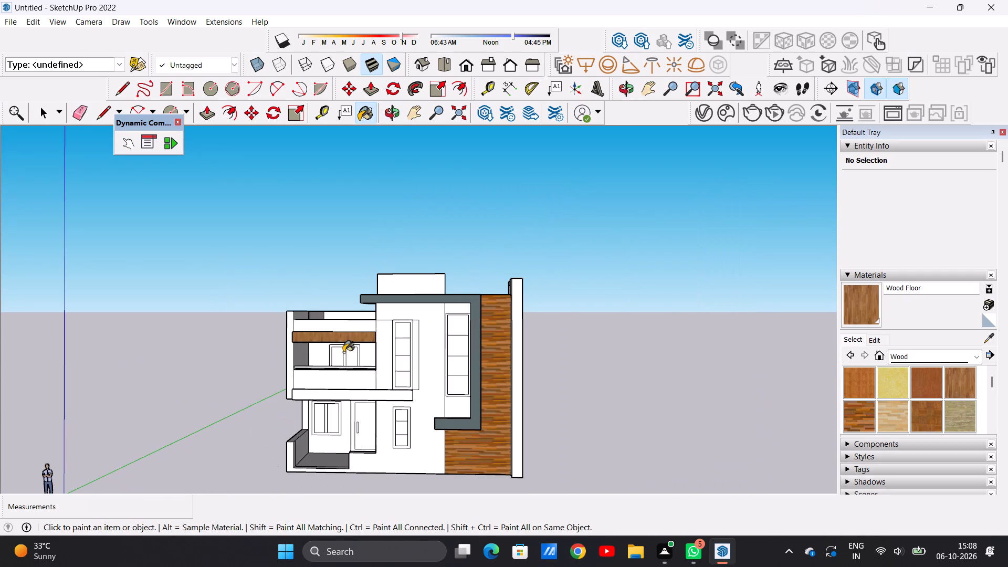
pyautogui.scroll(3, 343, 352)
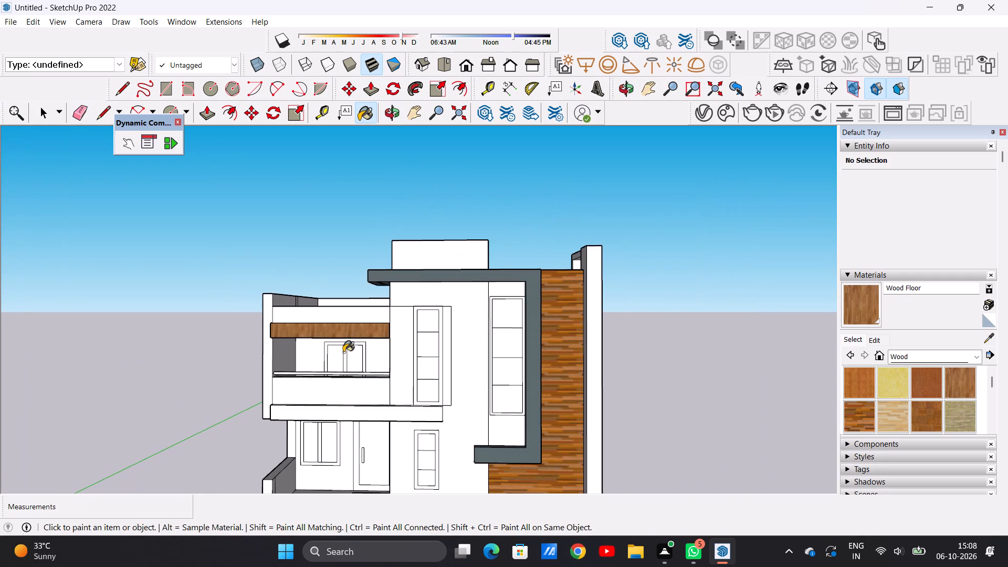
pyautogui.press('space')
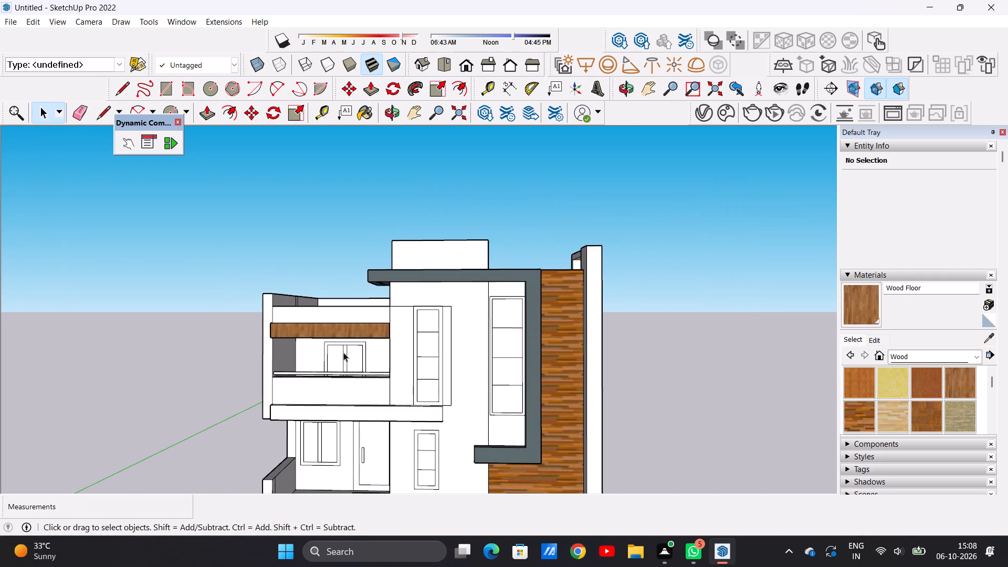
pyautogui.press('space')
pyautogui.scroll(-4, 343, 352)
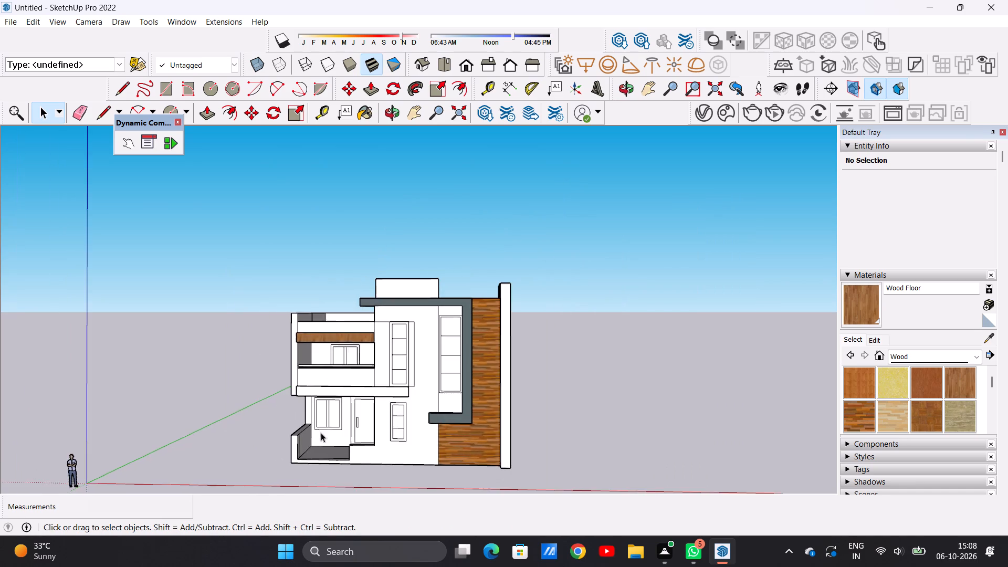
pyautogui.scroll(6, 374, 440)
pyautogui.scroll(4, 305, 412)
pyautogui.scroll(-8, 346, 402)
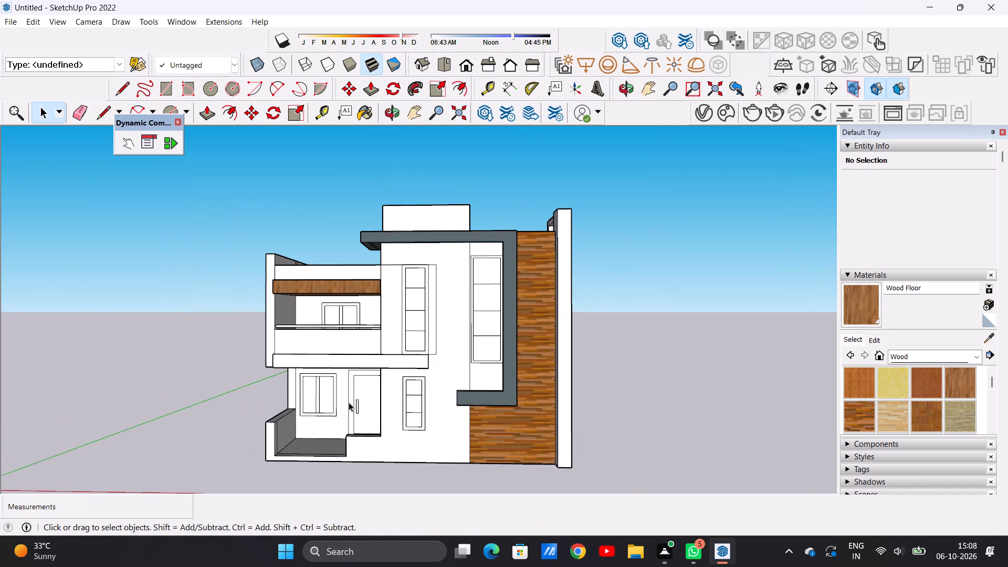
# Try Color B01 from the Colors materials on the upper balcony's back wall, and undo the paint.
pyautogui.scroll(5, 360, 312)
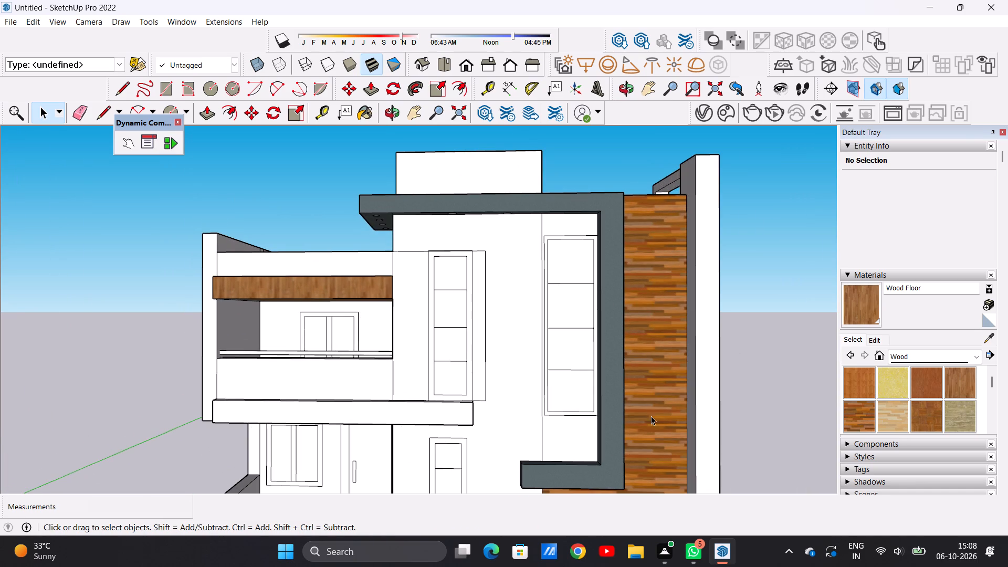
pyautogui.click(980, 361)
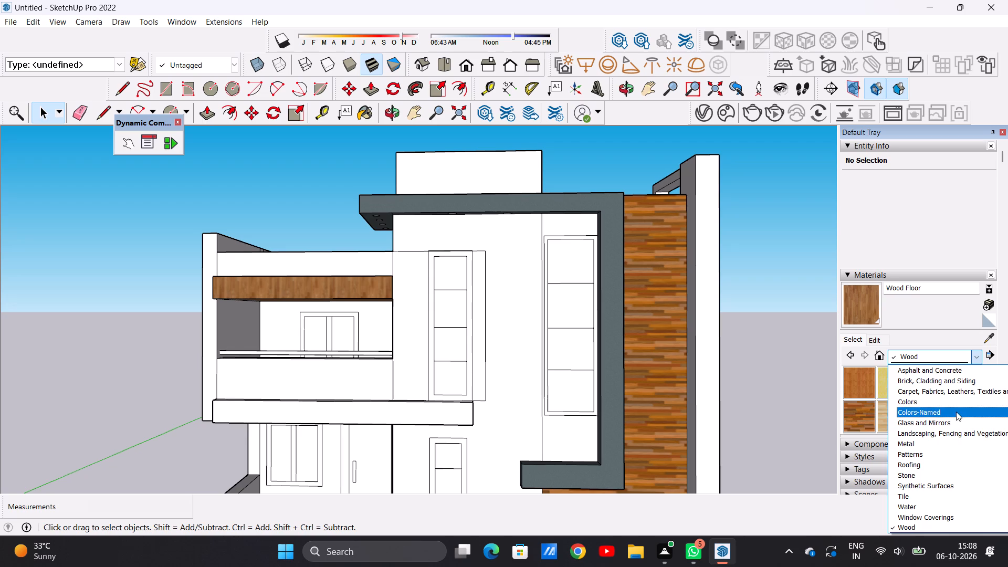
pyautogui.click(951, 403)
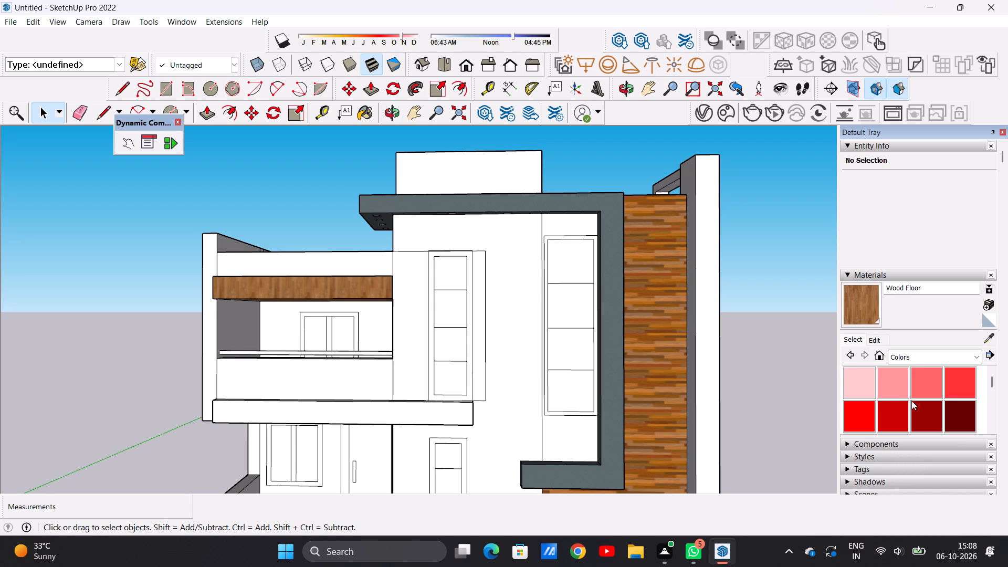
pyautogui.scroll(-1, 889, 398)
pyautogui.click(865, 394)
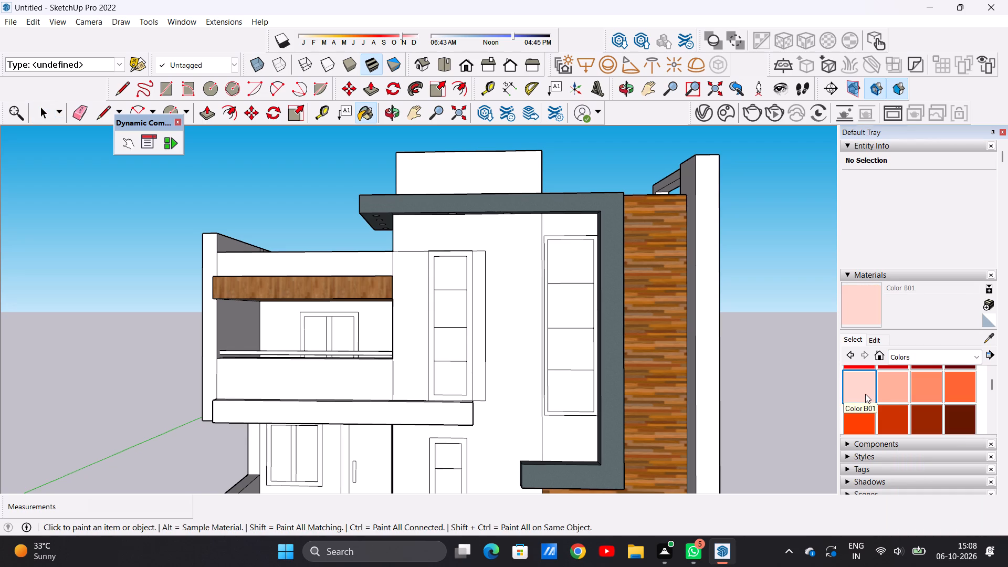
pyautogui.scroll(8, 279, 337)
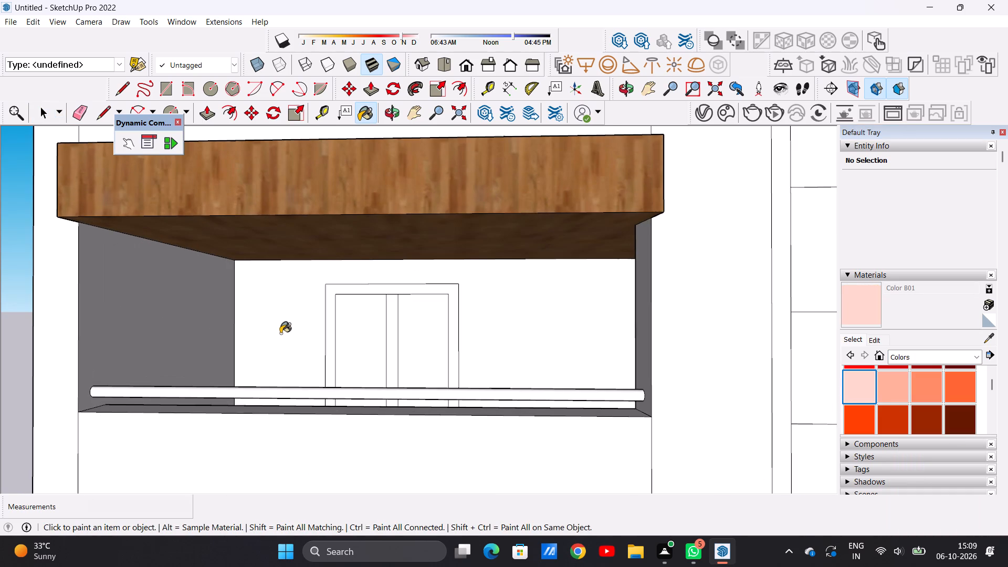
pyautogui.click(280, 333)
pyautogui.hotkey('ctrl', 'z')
# Examine the whole front facade from several angles and distances to judge the material scheme.
pyautogui.scroll(-2, 285, 332)
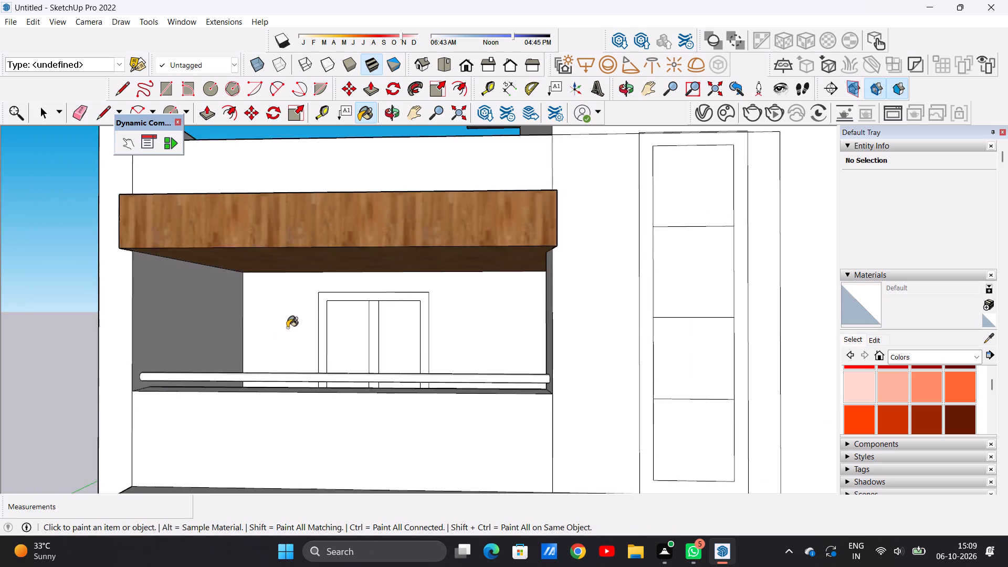
pyautogui.scroll(-2, 287, 328)
pyautogui.moveTo(285, 374); pyautogui.dragTo(354, 369, button='middle')
pyautogui.scroll(-7, 342, 353)
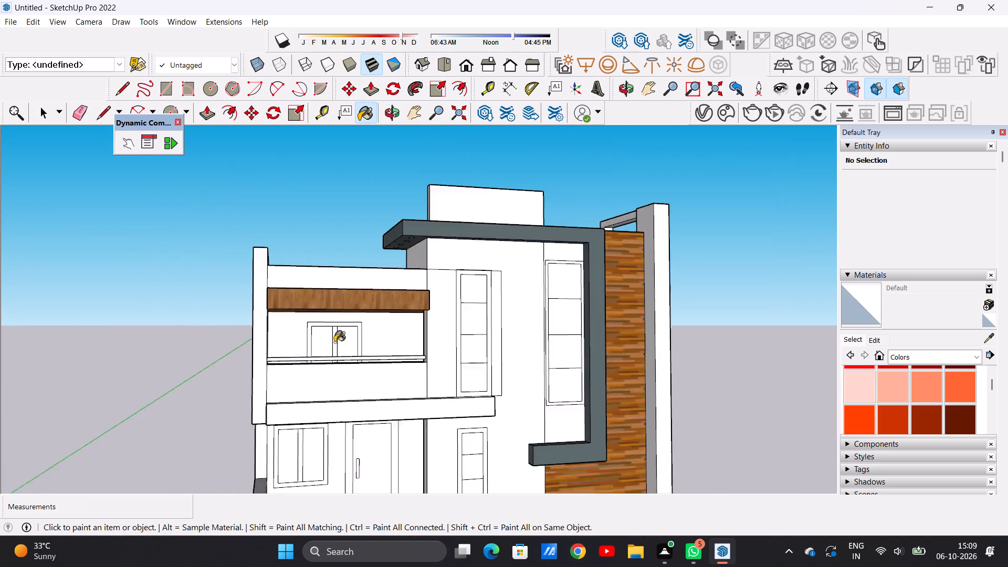
pyautogui.scroll(-4, 334, 342)
pyautogui.scroll(-1, 354, 391)
pyautogui.scroll(4, 354, 392)
pyautogui.press('space')
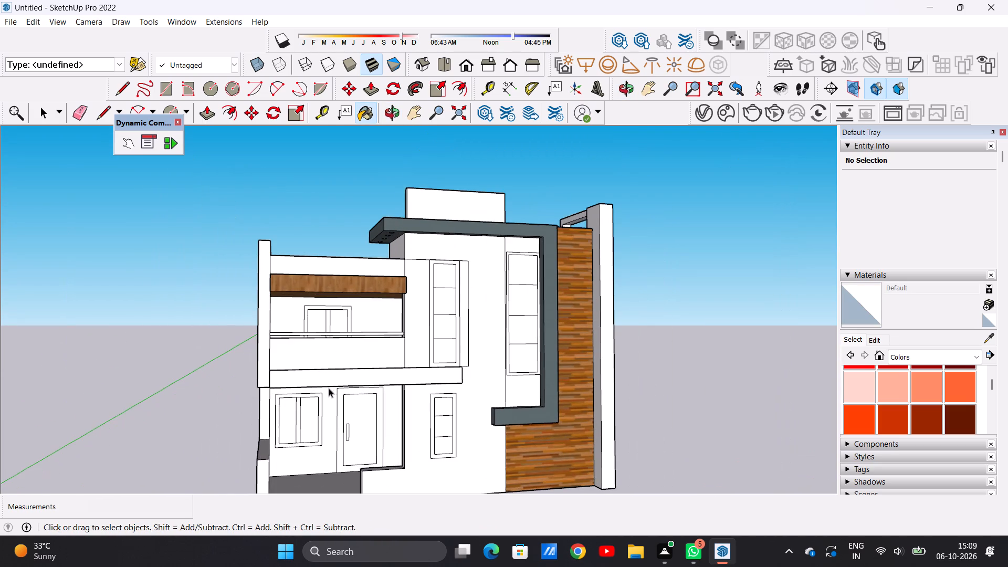
pyautogui.scroll(-6, 329, 388)
pyautogui.moveTo(377, 412); pyautogui.dragTo(333, 425, button='middle')
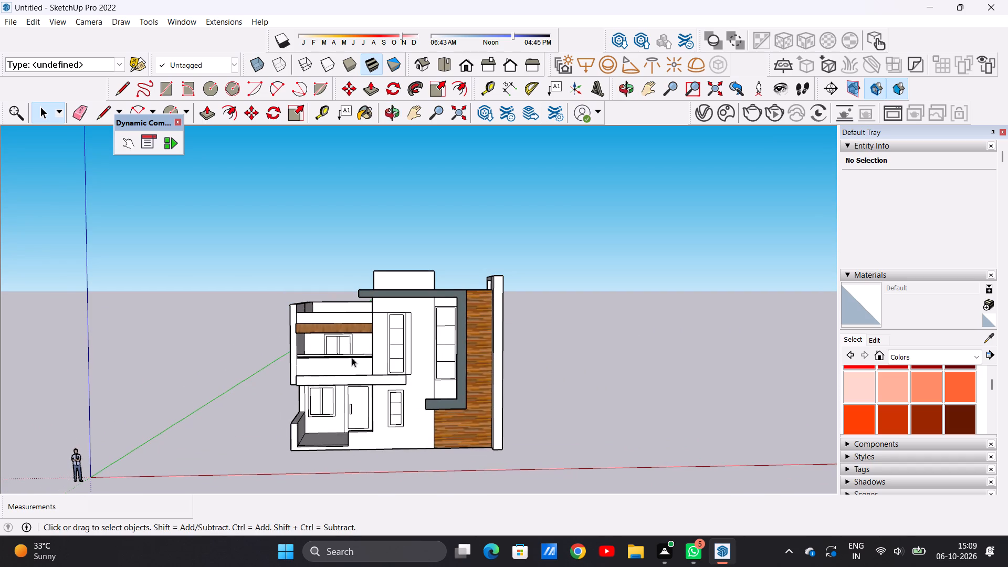
pyautogui.scroll(7, 356, 345)
pyautogui.scroll(-2, 357, 345)
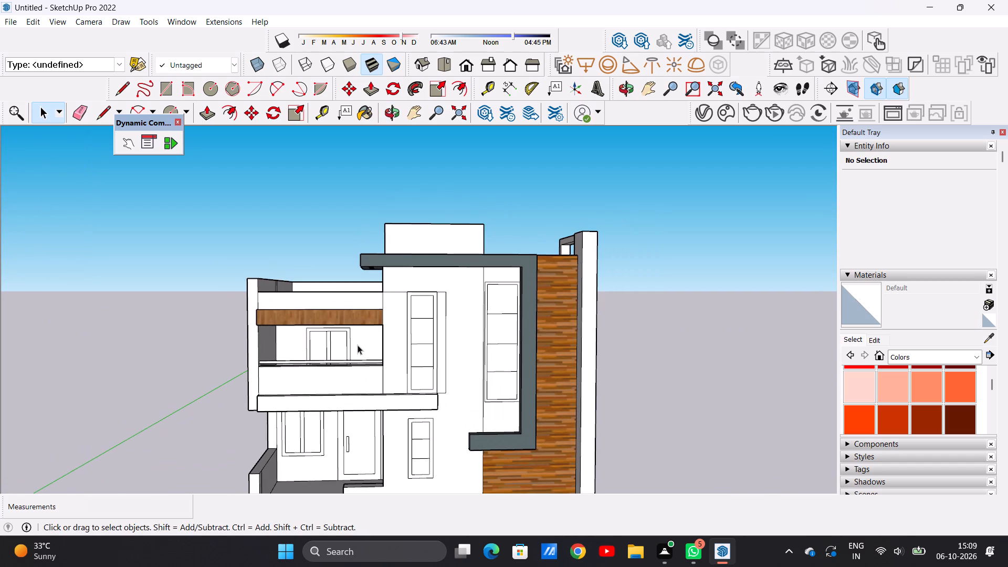
pyautogui.scroll(-4, 358, 345)
pyautogui.scroll(9, 355, 365)
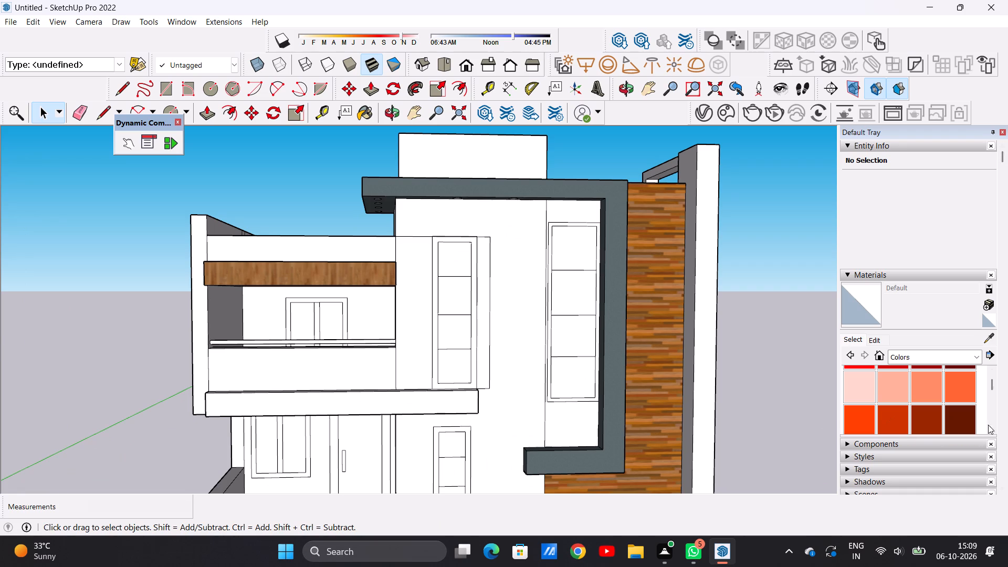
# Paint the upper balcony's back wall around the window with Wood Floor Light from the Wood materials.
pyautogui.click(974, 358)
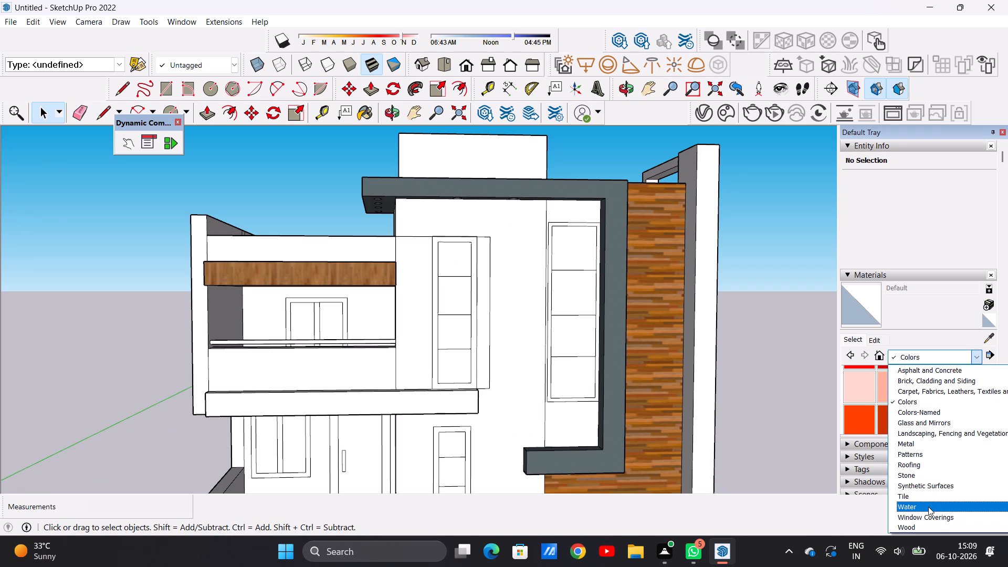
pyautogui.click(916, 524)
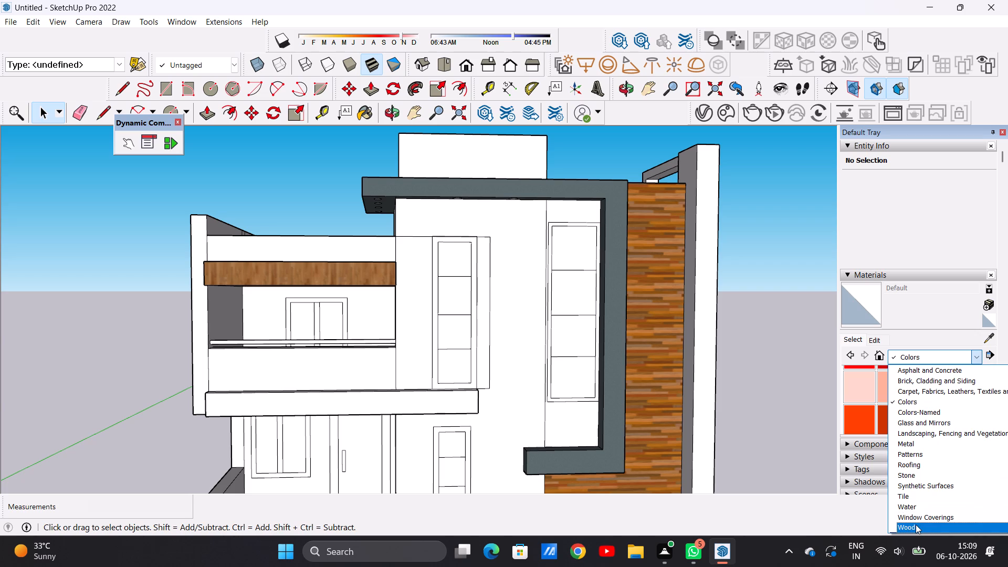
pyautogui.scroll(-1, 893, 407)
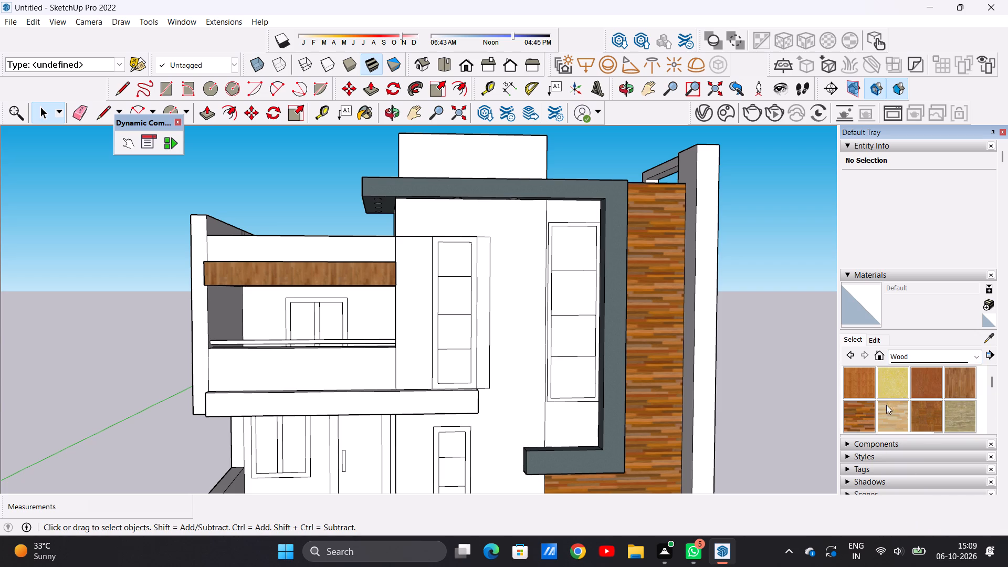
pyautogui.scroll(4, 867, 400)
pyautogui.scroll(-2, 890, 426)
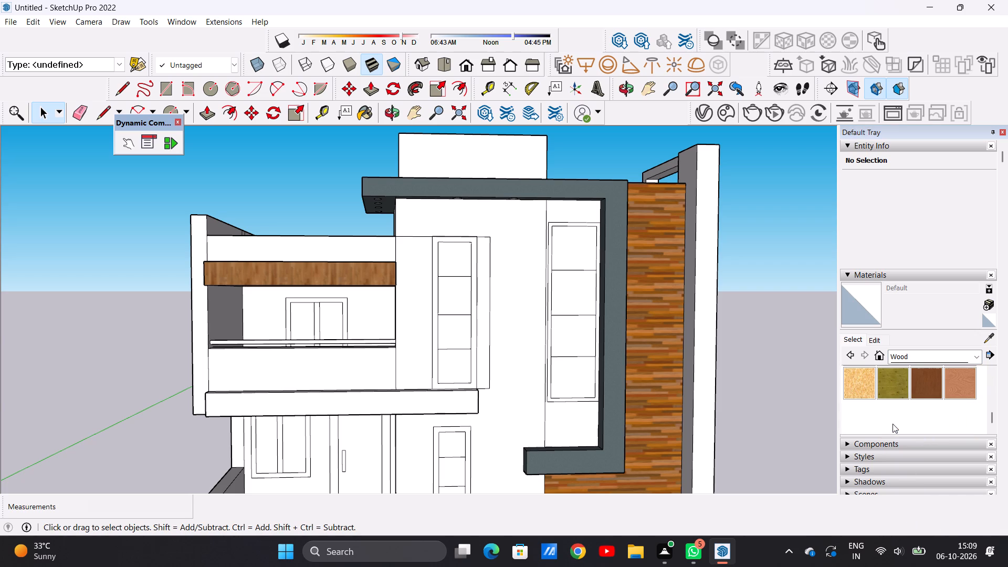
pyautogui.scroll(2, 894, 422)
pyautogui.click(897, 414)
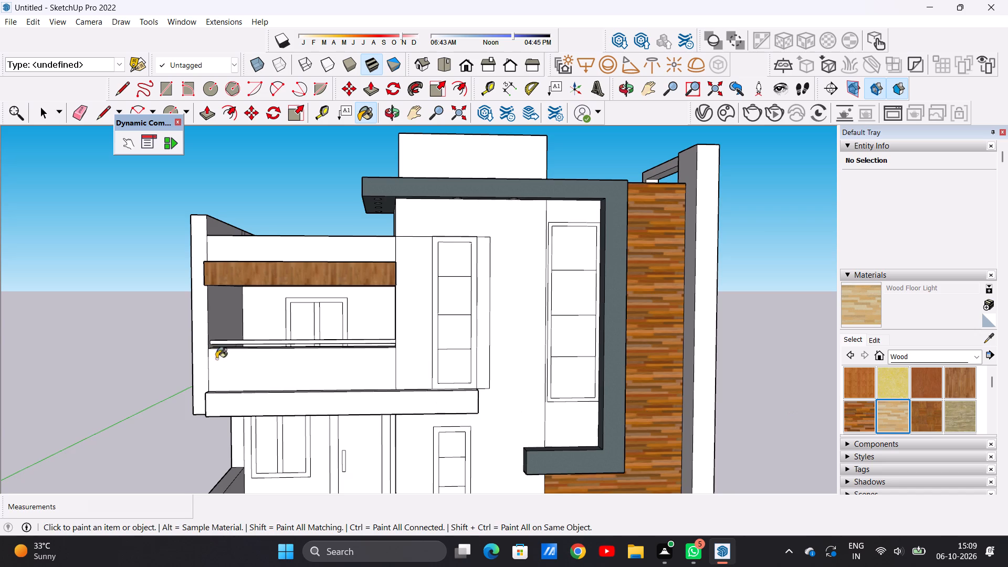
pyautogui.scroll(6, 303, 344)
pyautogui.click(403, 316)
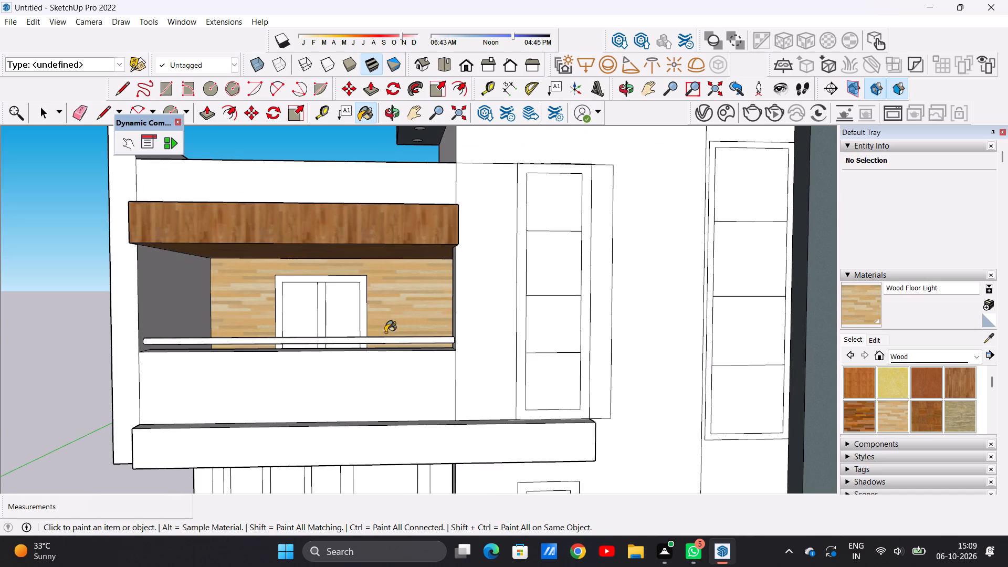
# Paint the upper balcony's back wall with Formica Laminate Light from the Synthetic Surfaces materials.
pyautogui.scroll(-5, 387, 332)
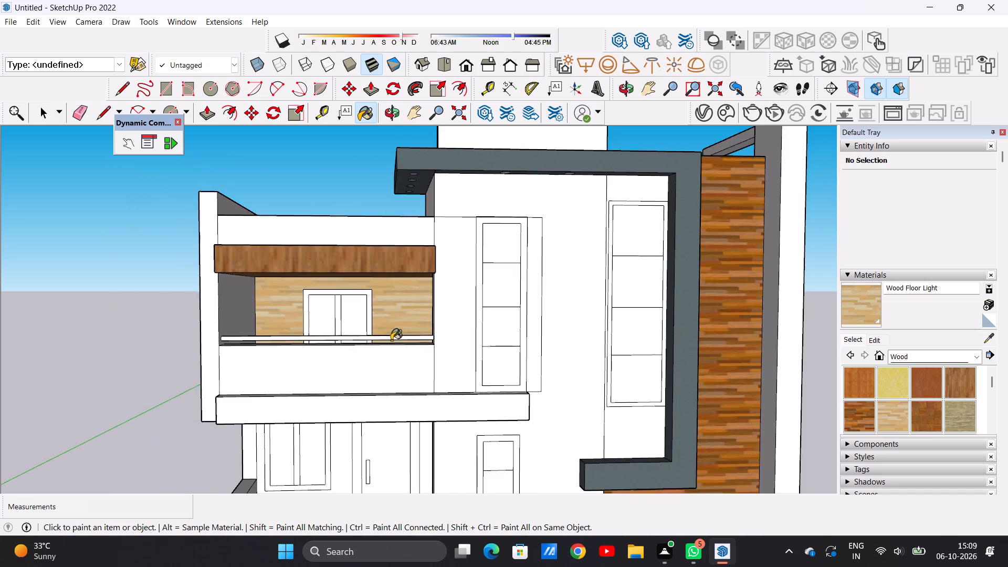
pyautogui.scroll(-8, 391, 340)
pyautogui.scroll(2, 395, 339)
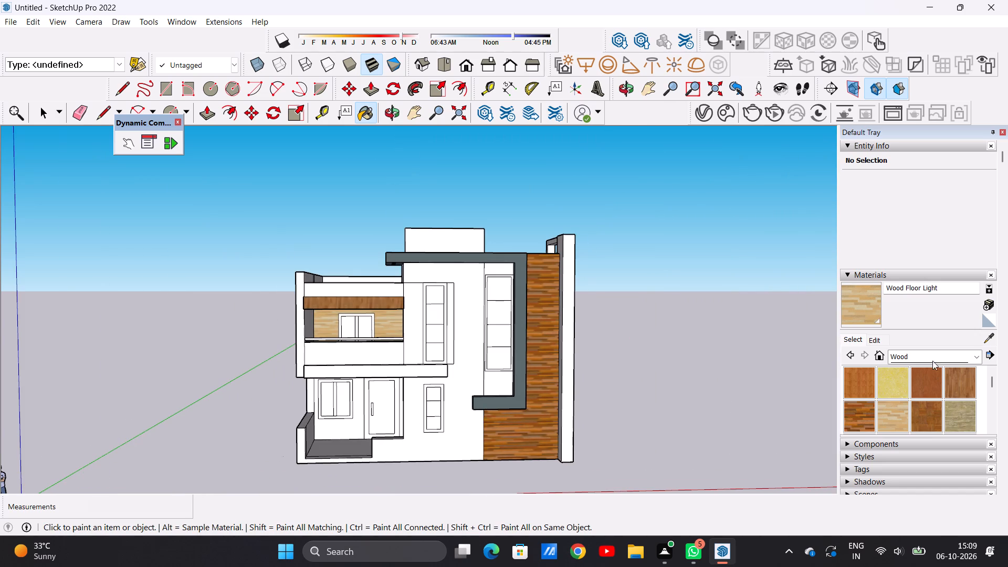
pyautogui.click(980, 352)
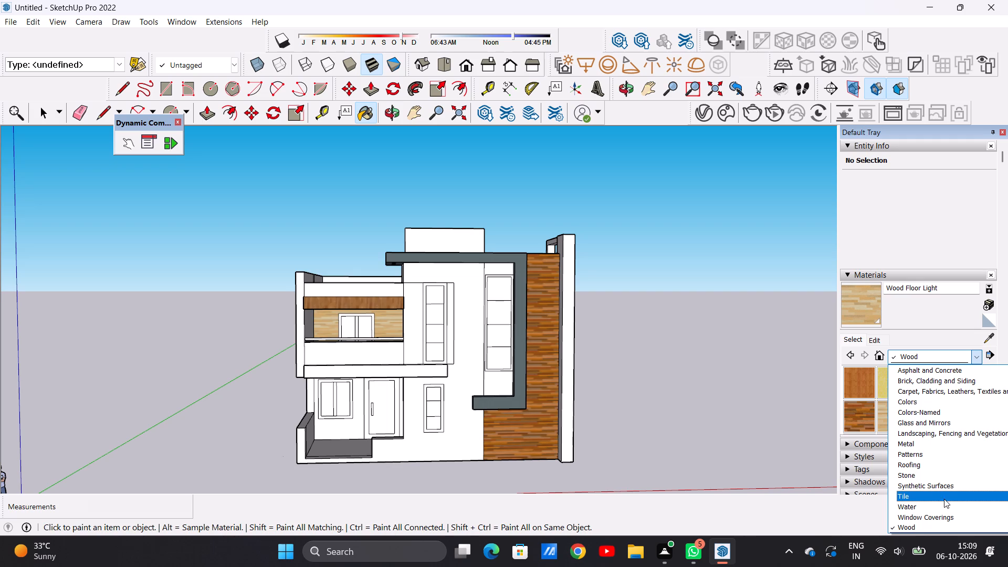
pyautogui.click(932, 486)
pyautogui.click(869, 417)
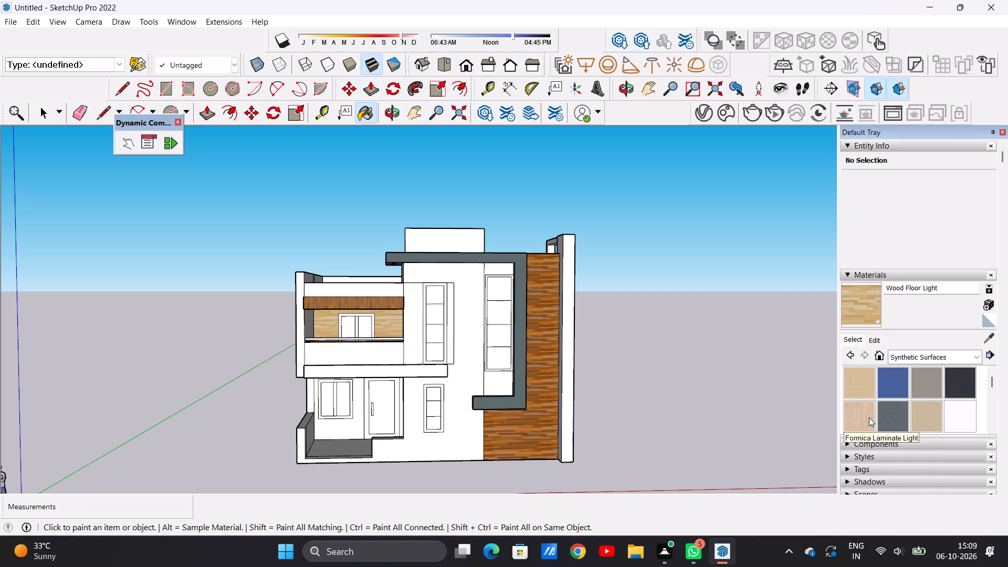
pyautogui.scroll(7, 310, 352)
pyautogui.click(329, 306)
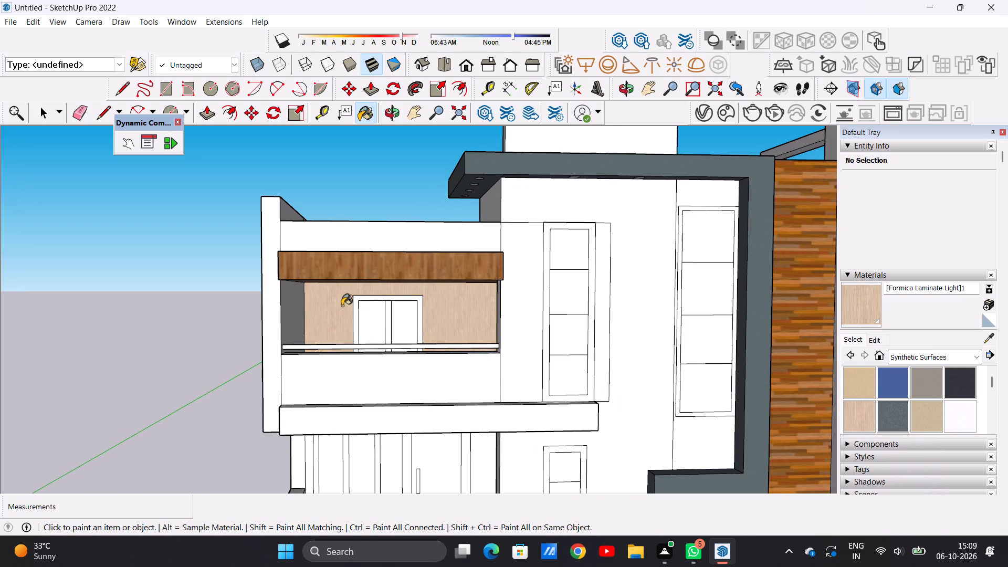
# Paint the inner face of the upper balcony's outer side wall with Formica Laminate Light.
pyautogui.scroll(12, 442, 306)
pyautogui.scroll(-16, 437, 372)
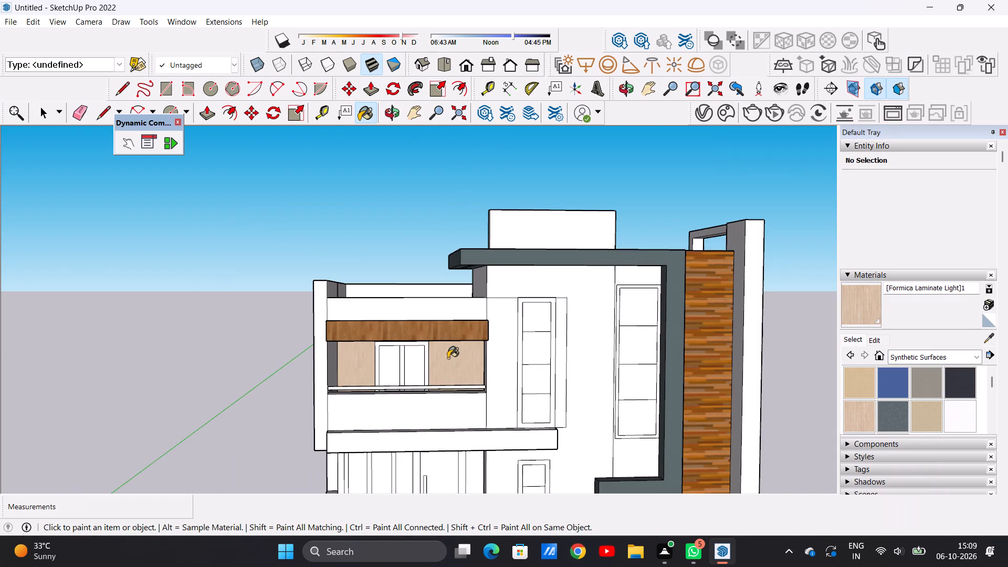
pyautogui.moveTo(469, 365); pyautogui.dragTo(352, 411, button='middle')
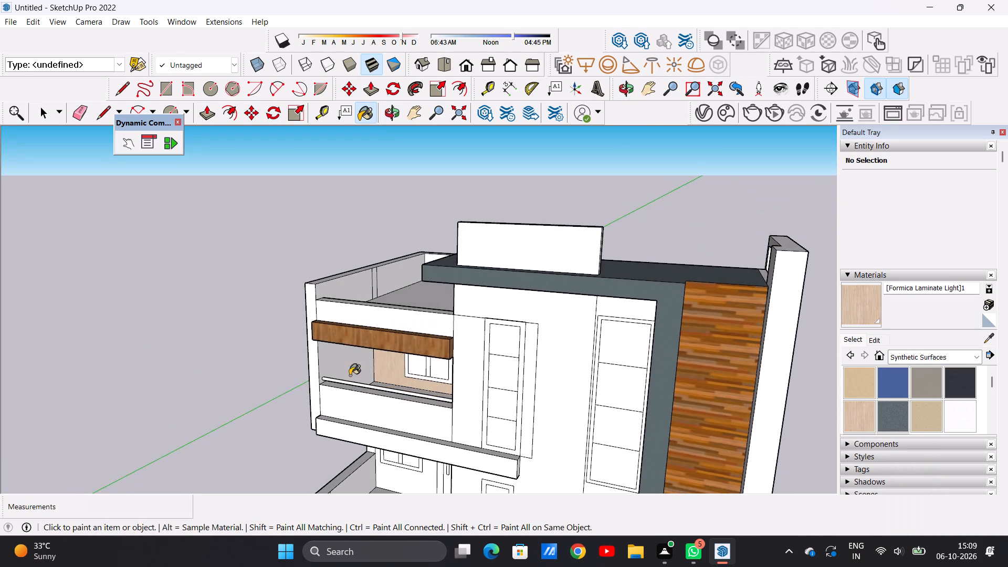
pyautogui.scroll(13, 351, 358)
pyautogui.click(323, 362)
# Paint the balcony recess's opposite side wall, next to the tall central windows, with Formica Laminate Light.
pyautogui.scroll(-2, 380, 386)
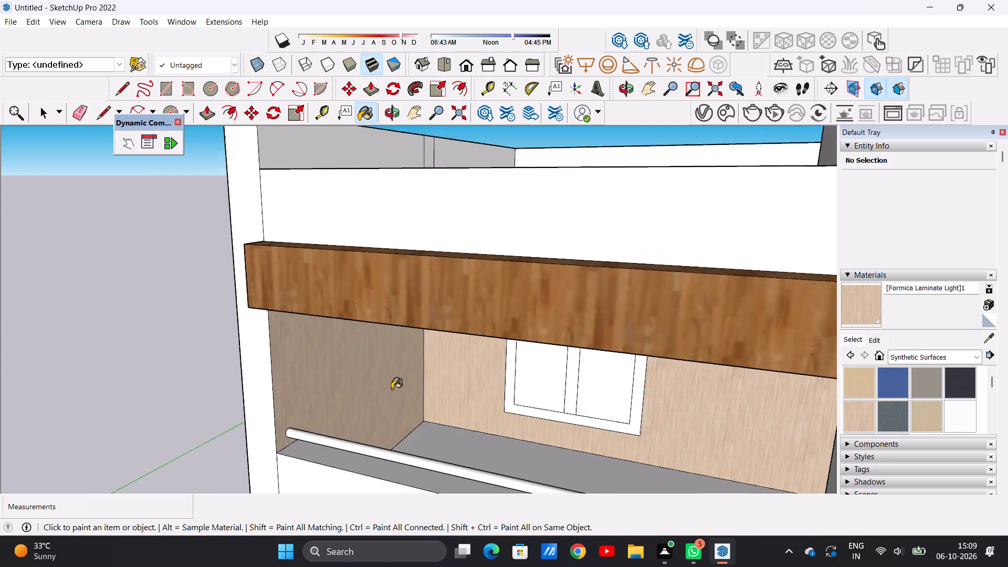
pyautogui.scroll(-7, 392, 389)
pyautogui.moveTo(398, 390); pyautogui.dragTo(695, 370, button='middle')
pyautogui.scroll(7, 397, 385)
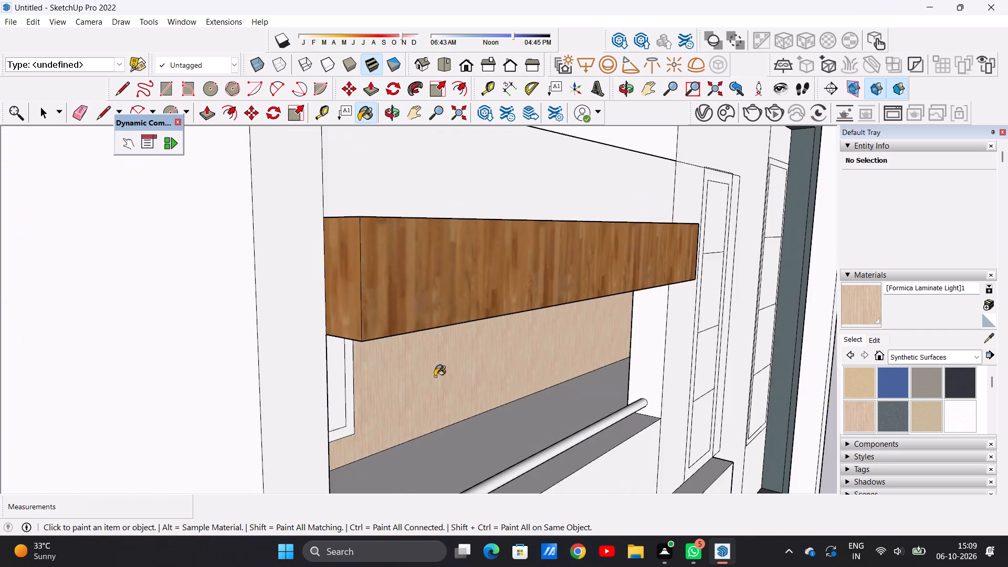
pyautogui.moveTo(436, 381); pyautogui.dragTo(485, 382, button='middle')
pyautogui.scroll(1, 485, 382)
pyautogui.moveTo(501, 375); pyautogui.dragTo(457, 369, button='middle')
pyautogui.scroll(4, 771, 388)
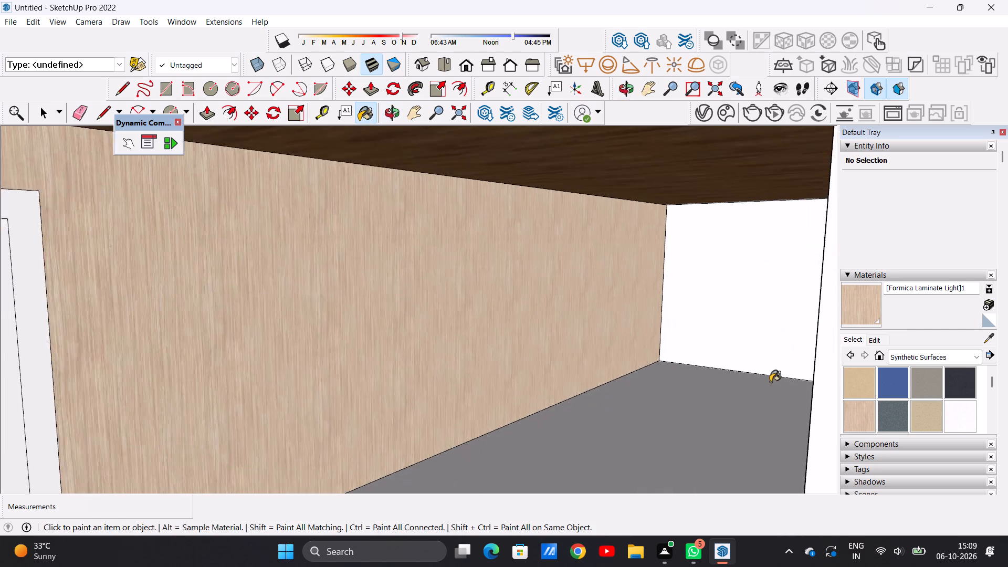
pyautogui.scroll(2, 770, 382)
pyautogui.click(740, 348)
pyautogui.press('space')
# Paint the ground-floor front wall around the entrance door and window with Formica Laminate Light.
pyautogui.scroll(-9, 617, 398)
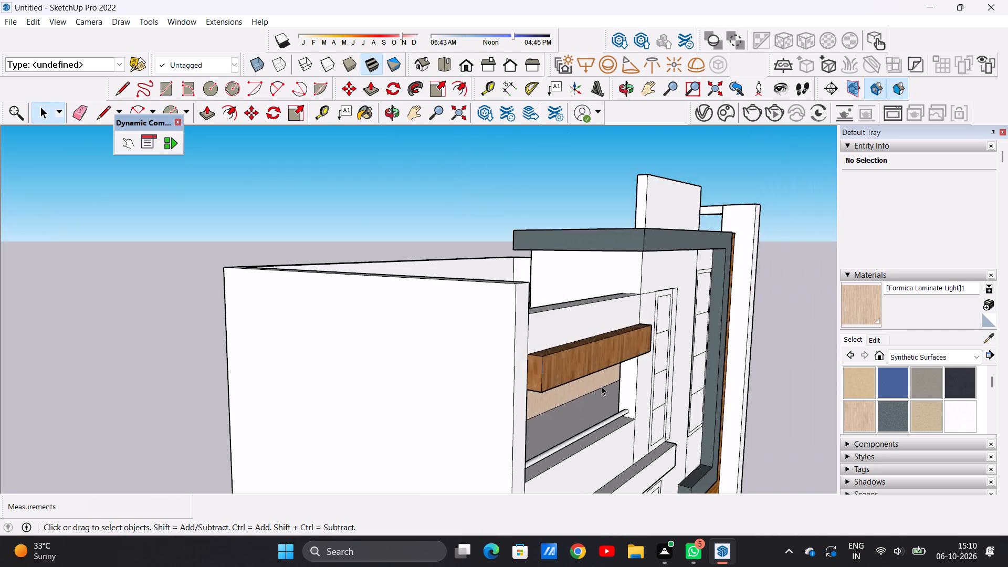
pyautogui.scroll(-12, 601, 386)
pyautogui.moveTo(619, 404); pyautogui.dragTo(410, 394, button='middle')
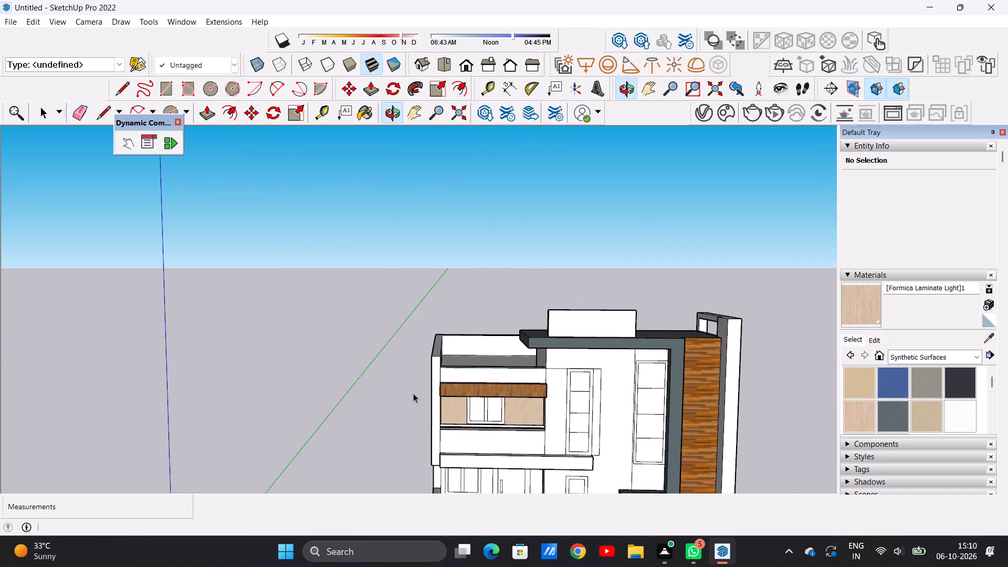
pyautogui.scroll(-4, 497, 395)
pyautogui.moveTo(514, 433); pyautogui.dragTo(509, 398, button='middle')
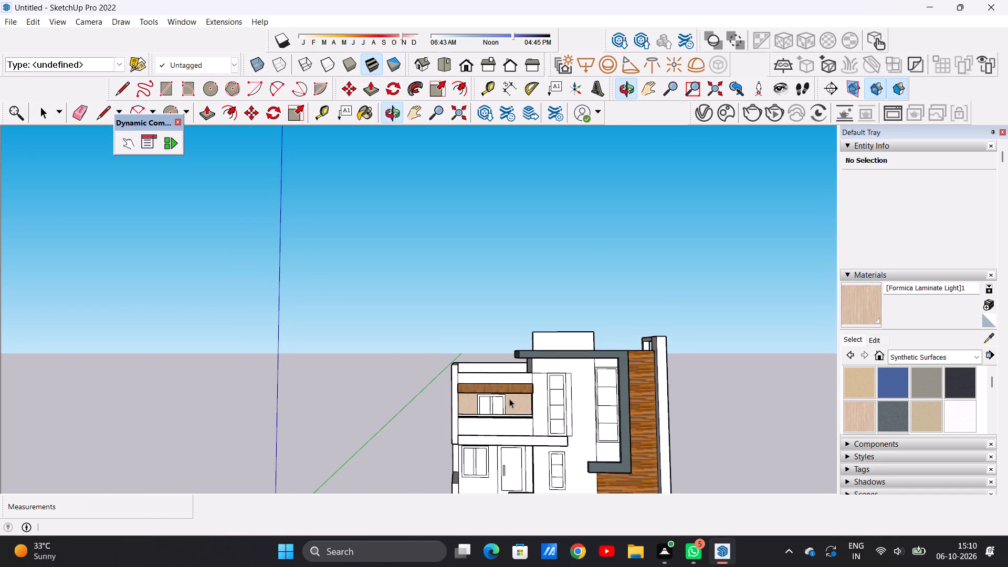
pyautogui.scroll(-8, 509, 398)
pyautogui.scroll(18, 507, 426)
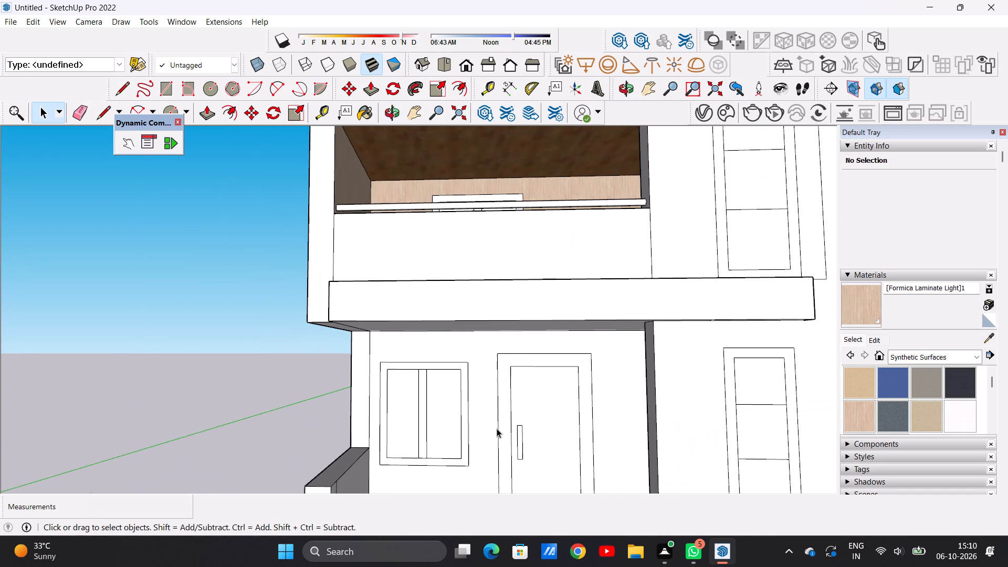
pyautogui.scroll(1, 497, 428)
pyautogui.click(858, 421)
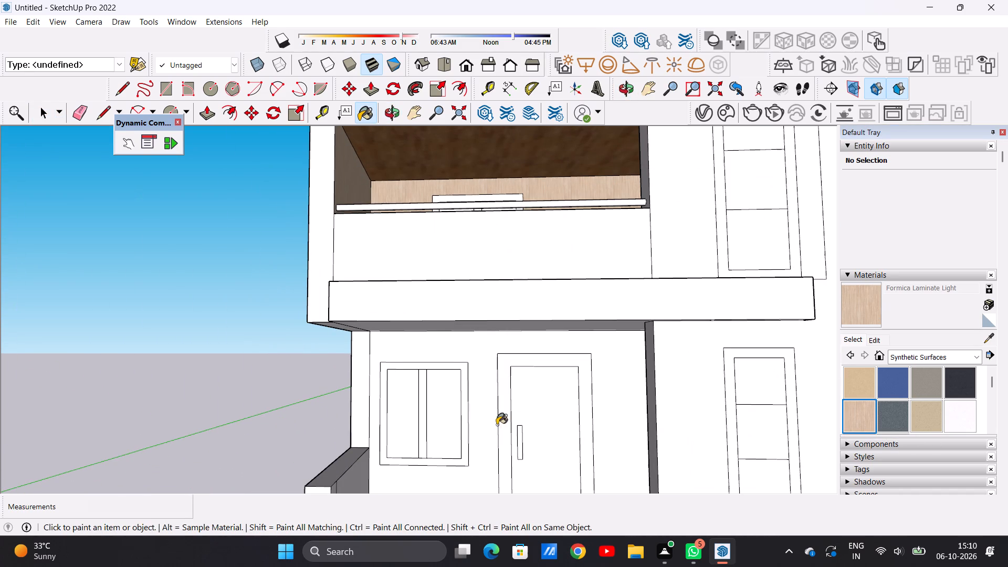
pyautogui.click(484, 428)
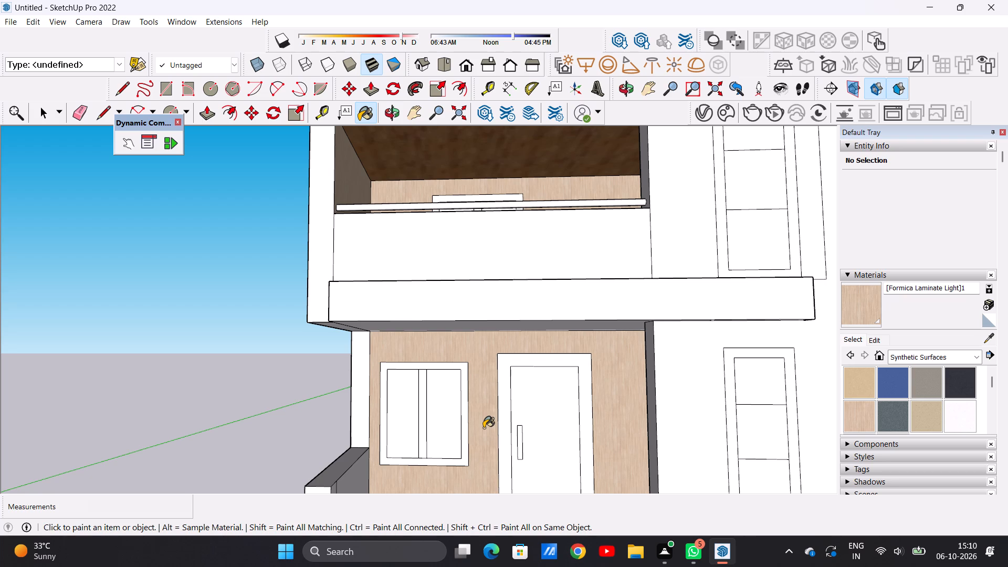
# Draw a line about 1' 4" long across the top of the porch's low side wall, near the front window wall.
pyautogui.scroll(-6, 484, 428)
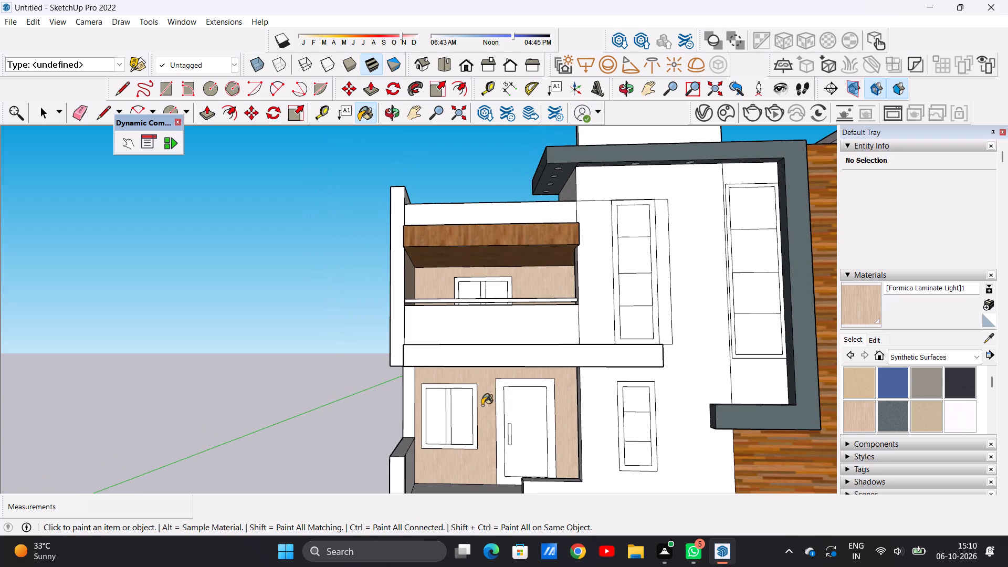
pyautogui.scroll(-2, 477, 406)
pyautogui.press('space')
pyautogui.moveTo(458, 425); pyautogui.dragTo(465, 436, button='middle')
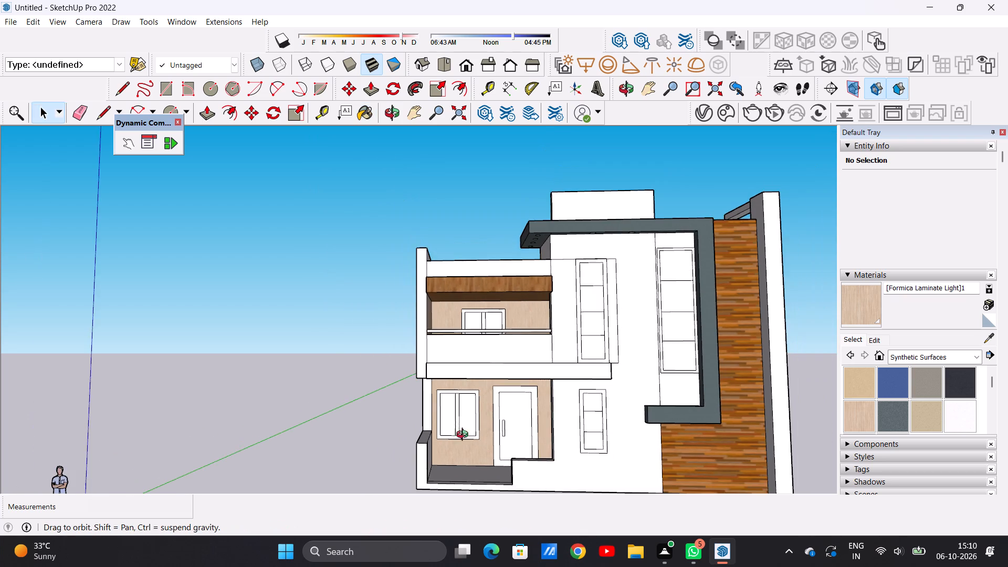
pyautogui.moveTo(465, 436); pyautogui.dragTo(573, 458, button='middle')
pyautogui.scroll(6, 385, 407)
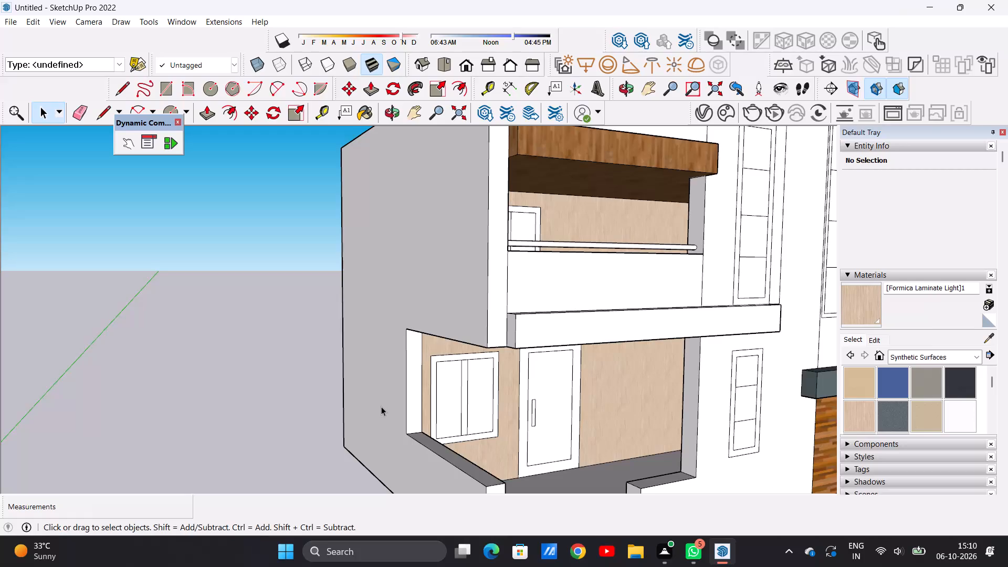
pyautogui.moveTo(429, 431); pyautogui.dragTo(397, 474, button='middle')
pyautogui.scroll(4, 425, 450)
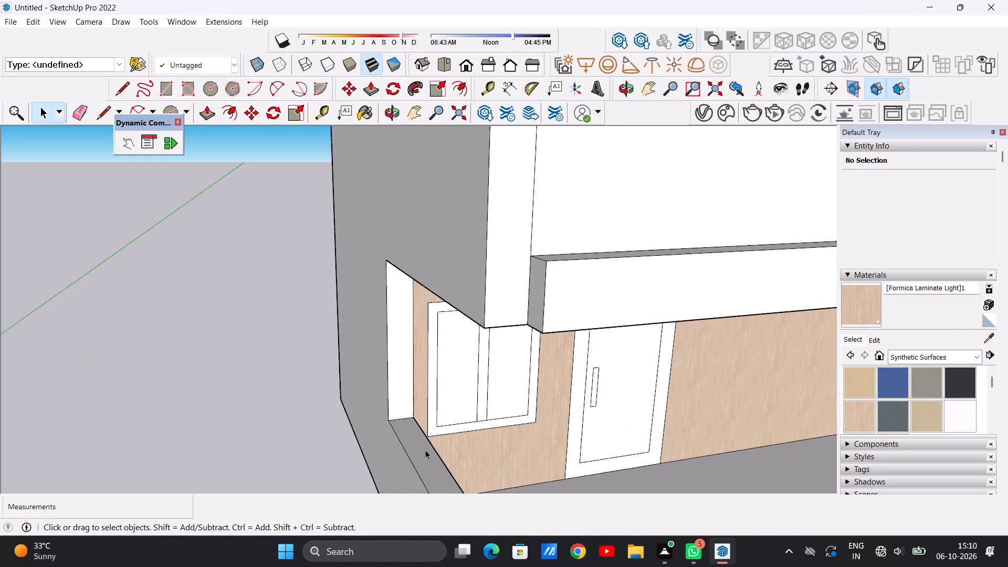
pyautogui.scroll(3, 425, 450)
pyautogui.moveTo(429, 439); pyautogui.dragTo(391, 465, button='middle')
pyautogui.scroll(3, 407, 446)
pyautogui.press('l')
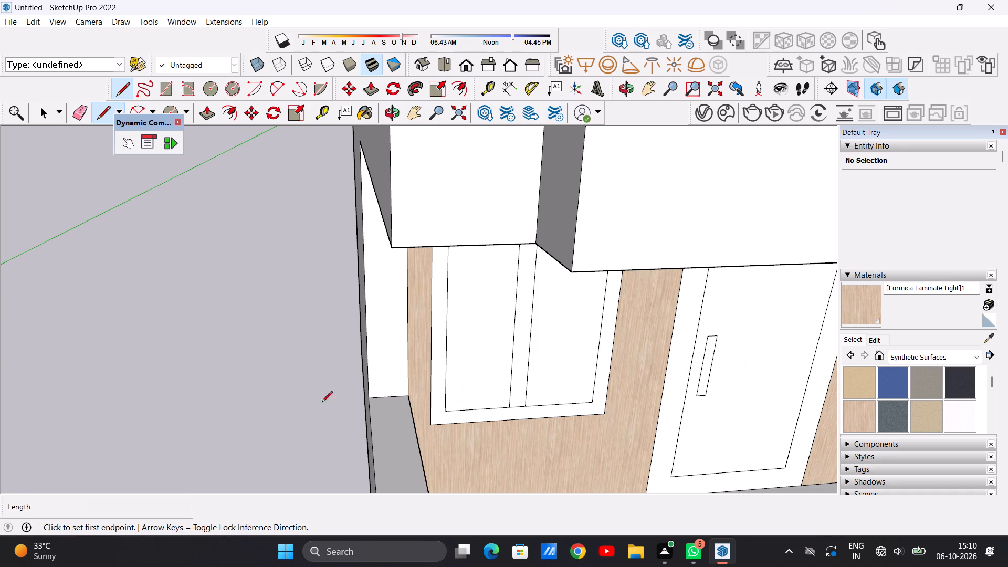
pyautogui.click(372, 426)
pyautogui.click(413, 427)
pyautogui.press('space')
# Push/Pull the small strip at the back of the low side wall up to the top of the side opening.
pyautogui.press('p')
pyautogui.click(390, 405)
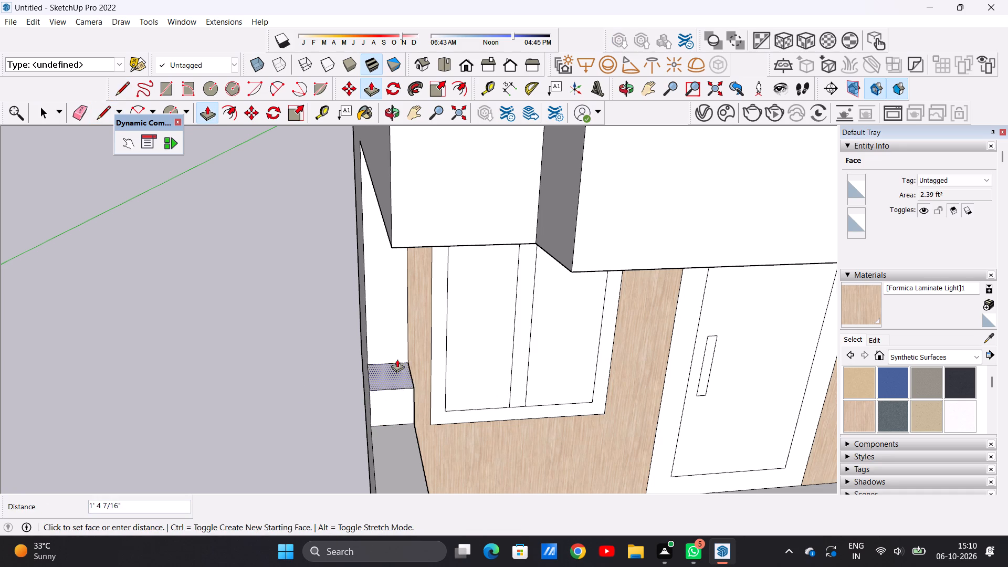
pyautogui.scroll(-13, 392, 371)
pyautogui.moveTo(364, 351); pyautogui.dragTo(442, 313, button='middle')
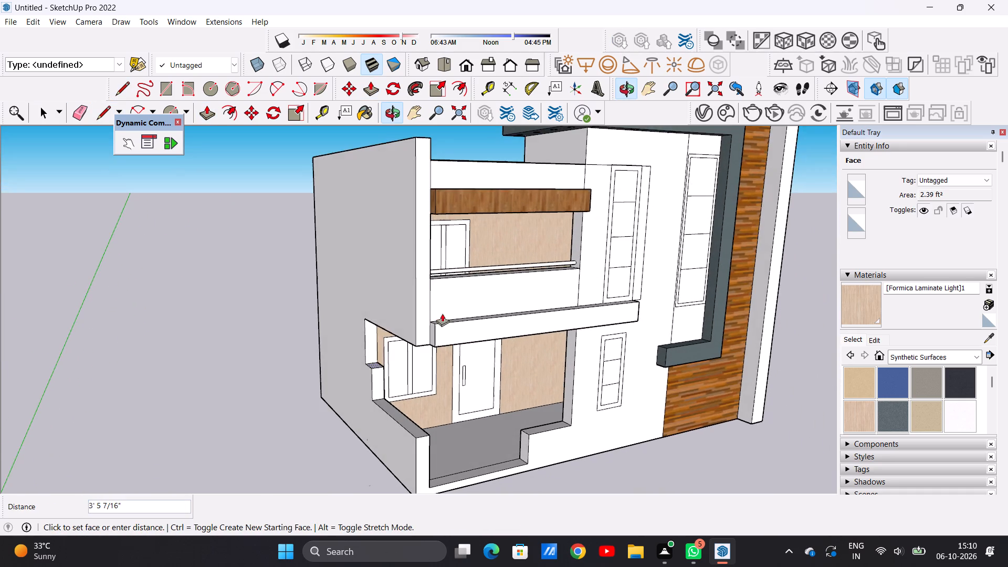
pyautogui.scroll(10, 390, 328)
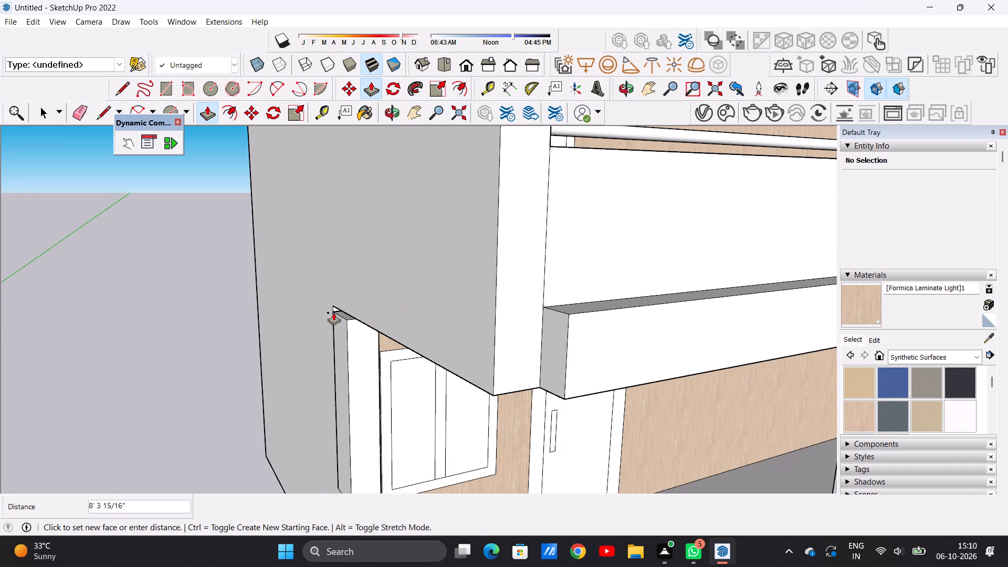
pyautogui.click(334, 310)
pyautogui.press('space')
# Paint the inner faces of the porch's raised side pier and low side wall with Formica Laminate Light.
pyautogui.scroll(-6, 381, 374)
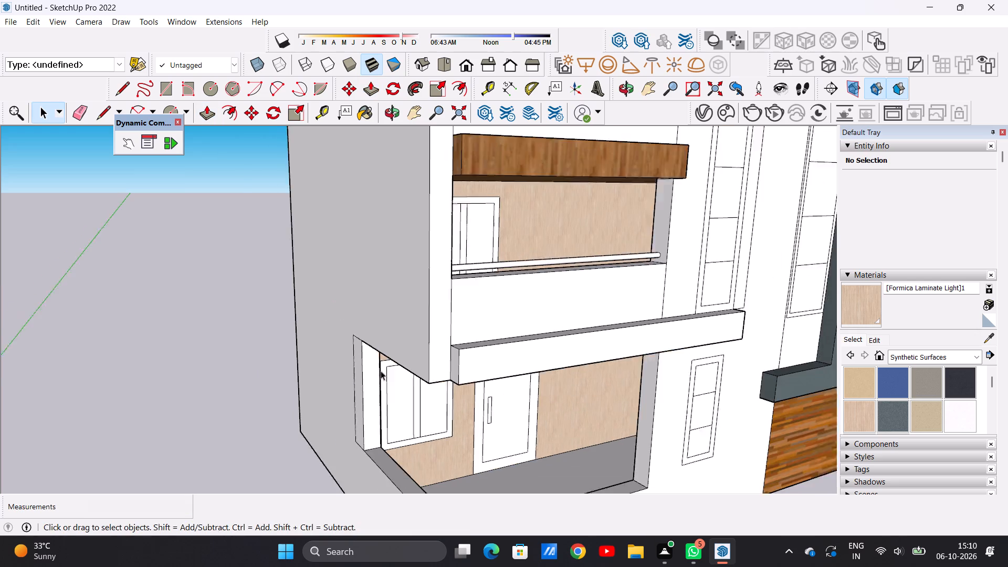
pyautogui.scroll(-1, 381, 371)
pyautogui.moveTo(337, 394); pyautogui.dragTo(330, 375, button='middle')
pyautogui.scroll(-5, 350, 374)
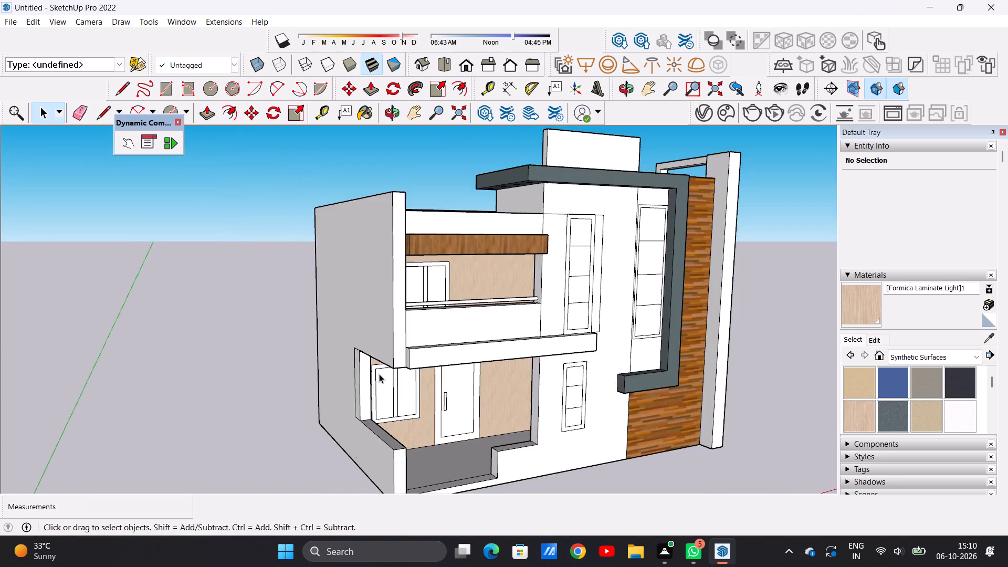
pyautogui.moveTo(453, 411); pyautogui.dragTo(353, 387, button='middle')
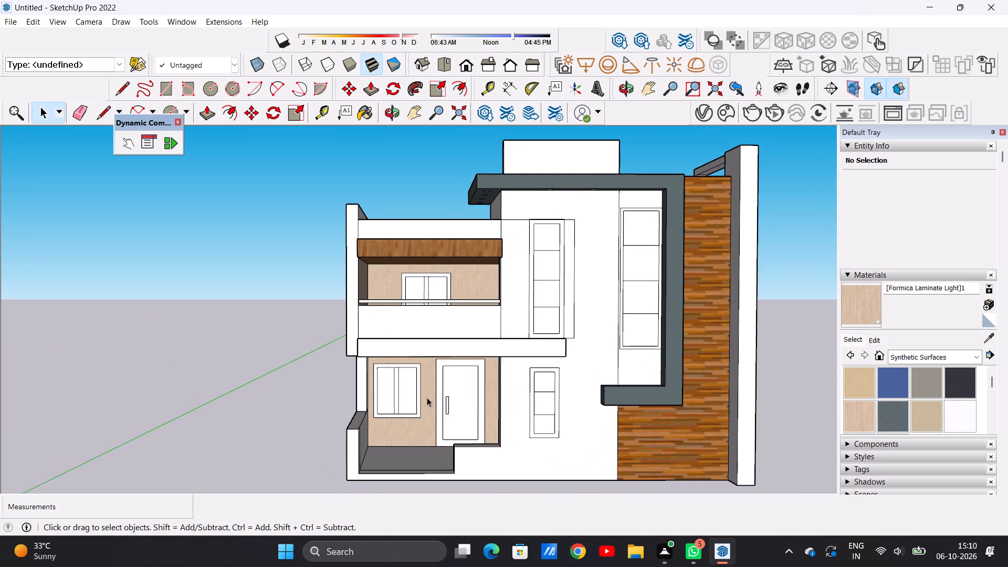
pyautogui.scroll(5, 496, 402)
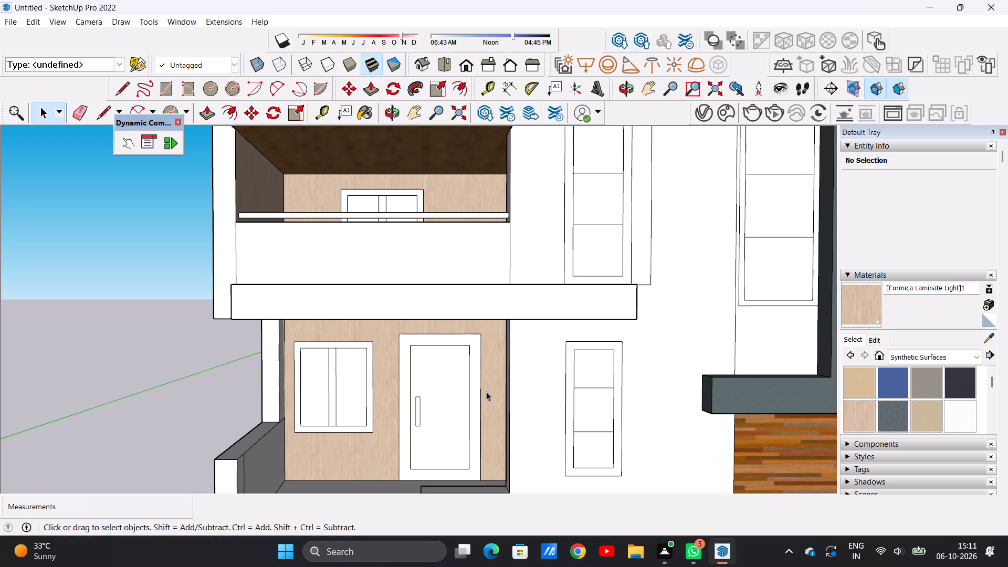
pyautogui.scroll(-3, 404, 376)
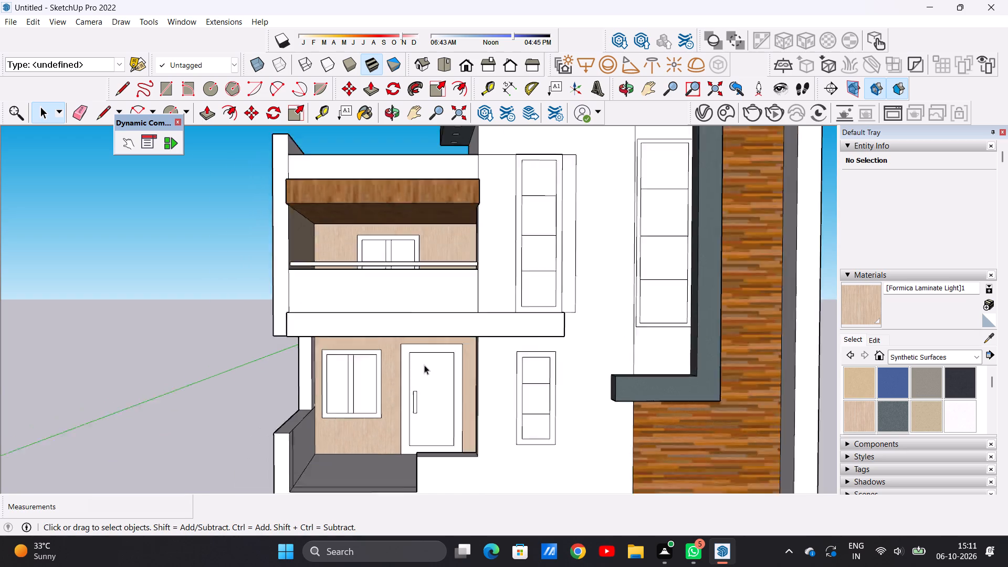
pyautogui.scroll(-2, 424, 365)
pyautogui.moveTo(293, 368); pyautogui.dragTo(249, 376, button='middle')
pyautogui.moveTo(402, 372); pyautogui.dragTo(300, 374, button='middle')
pyautogui.scroll(9, 401, 369)
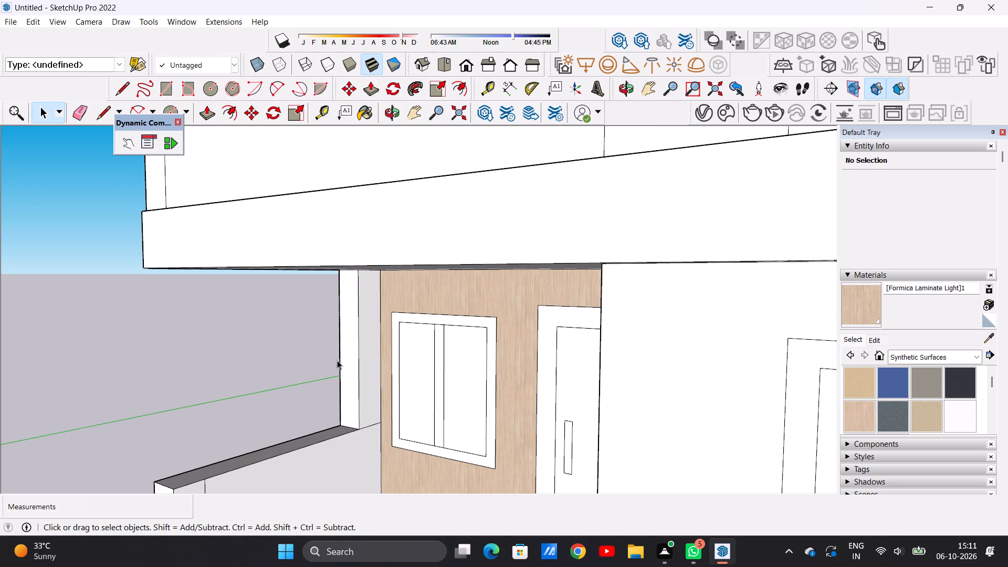
pyautogui.click(862, 416)
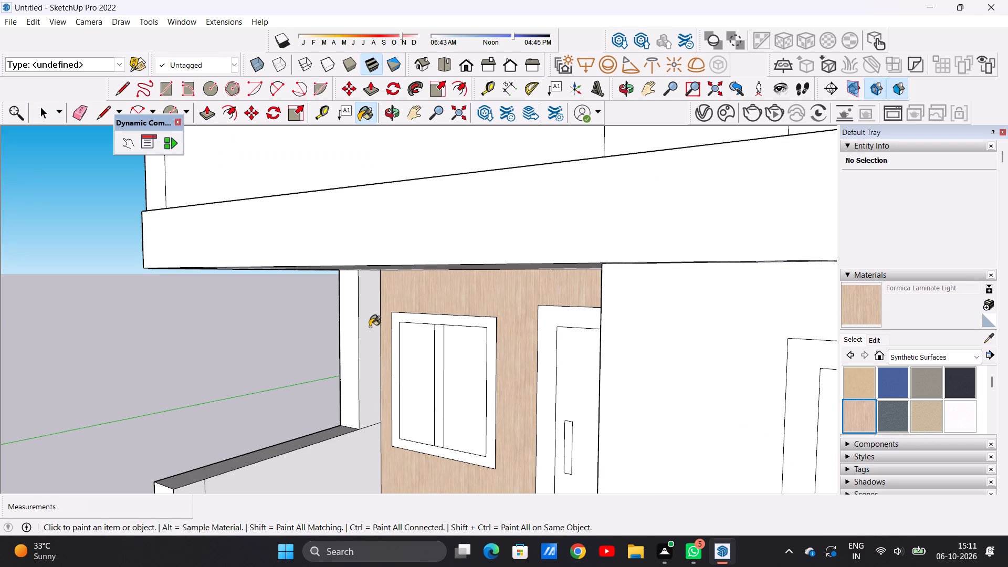
pyautogui.click(364, 329)
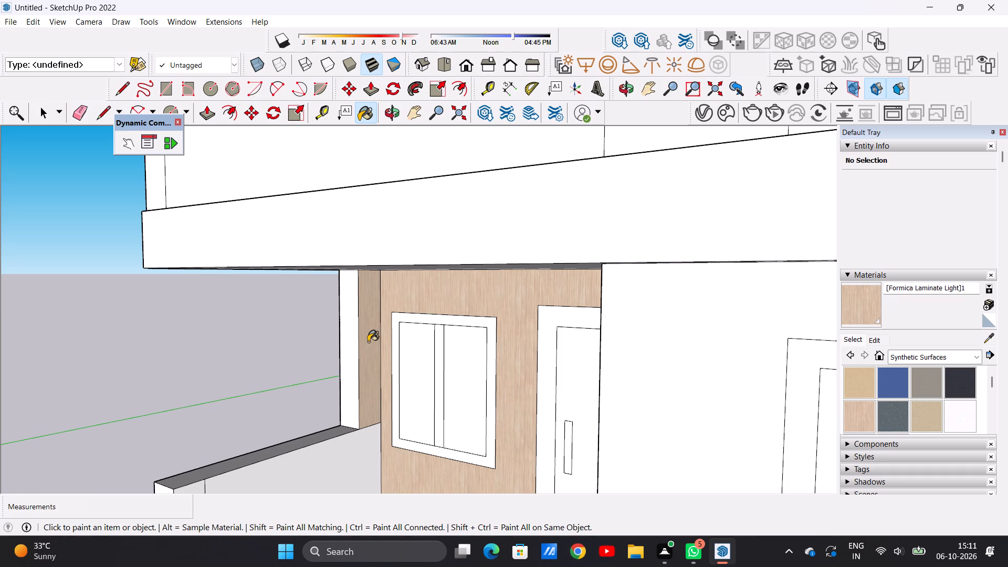
pyautogui.click(373, 451)
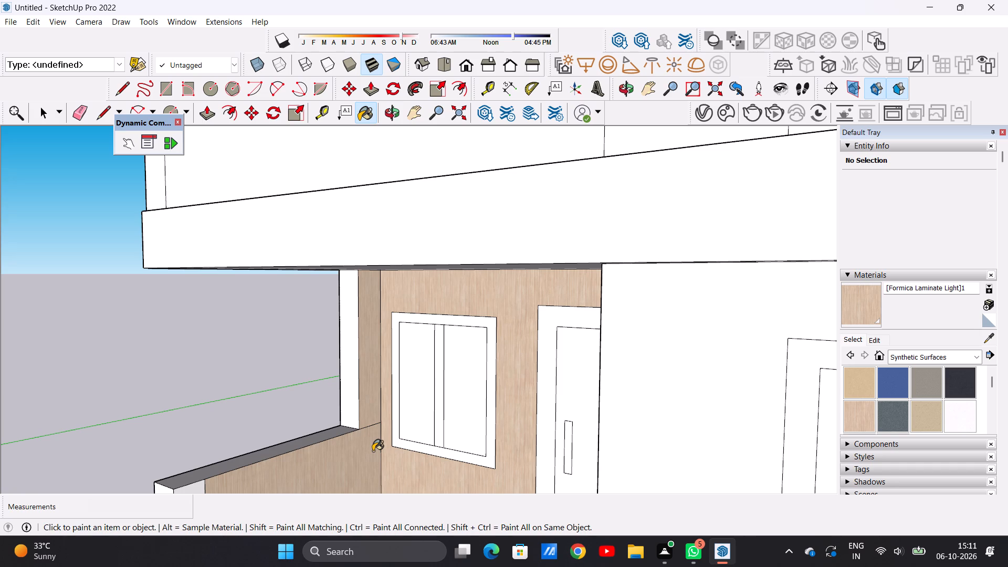
# Paint the porch's opposite inner side wall, beyond the entrance door, with Formica Laminate Light.
pyautogui.scroll(-8, 376, 444)
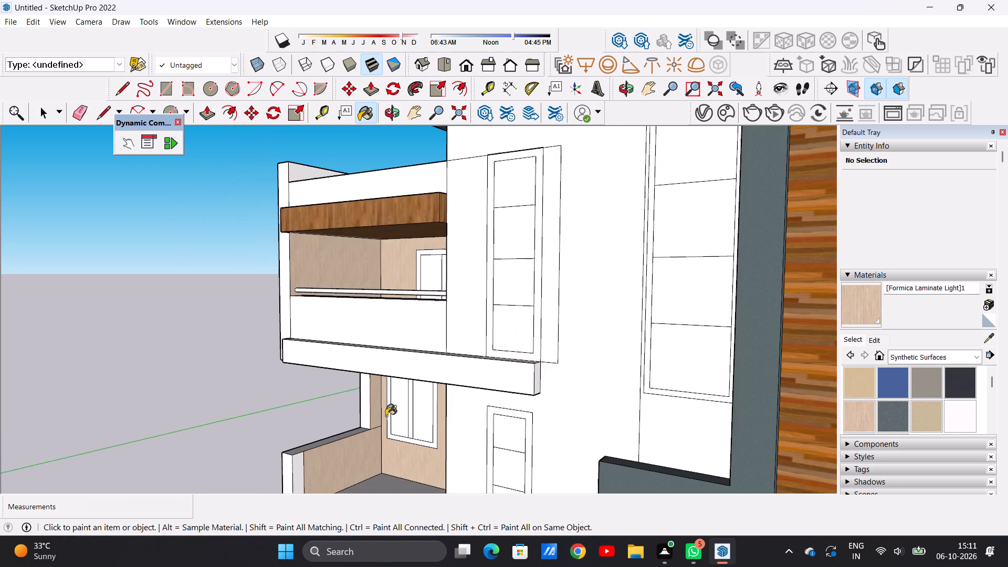
pyautogui.scroll(-3, 386, 416)
pyautogui.moveTo(351, 473); pyautogui.dragTo(623, 460, button='middle')
pyautogui.moveTo(297, 464); pyautogui.dragTo(402, 491, button='middle')
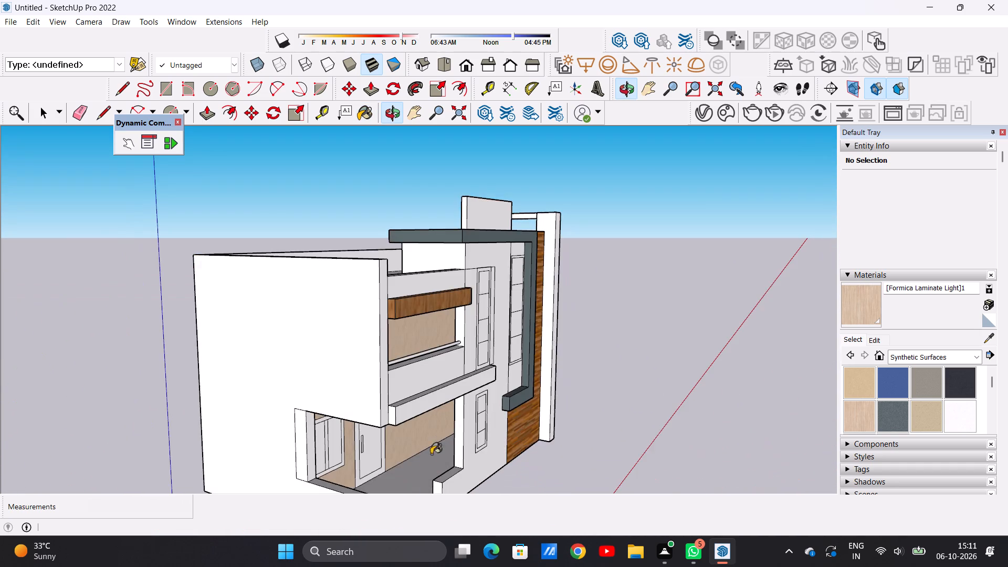
pyautogui.scroll(4, 432, 429)
pyautogui.moveTo(405, 456); pyautogui.dragTo(467, 411, button='middle')
pyautogui.scroll(4, 471, 405)
pyautogui.scroll(-1, 471, 405)
pyautogui.scroll(2, 471, 405)
pyautogui.click(464, 404)
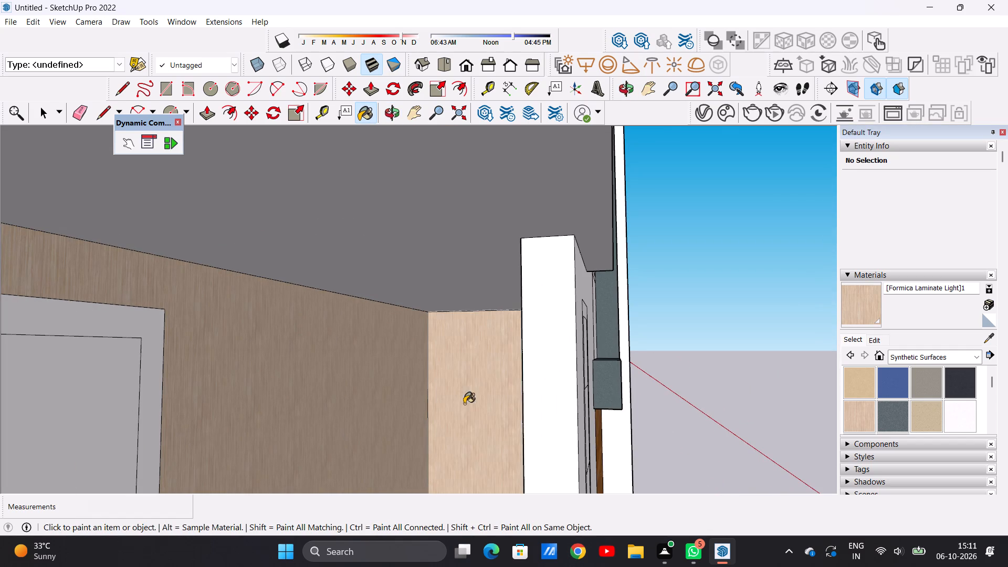
# Examine the painted house exterior from the front and both sides, including the porch and upper balcony.
pyautogui.scroll(-13, 428, 429)
pyautogui.moveTo(463, 458); pyautogui.dragTo(264, 453, button='middle')
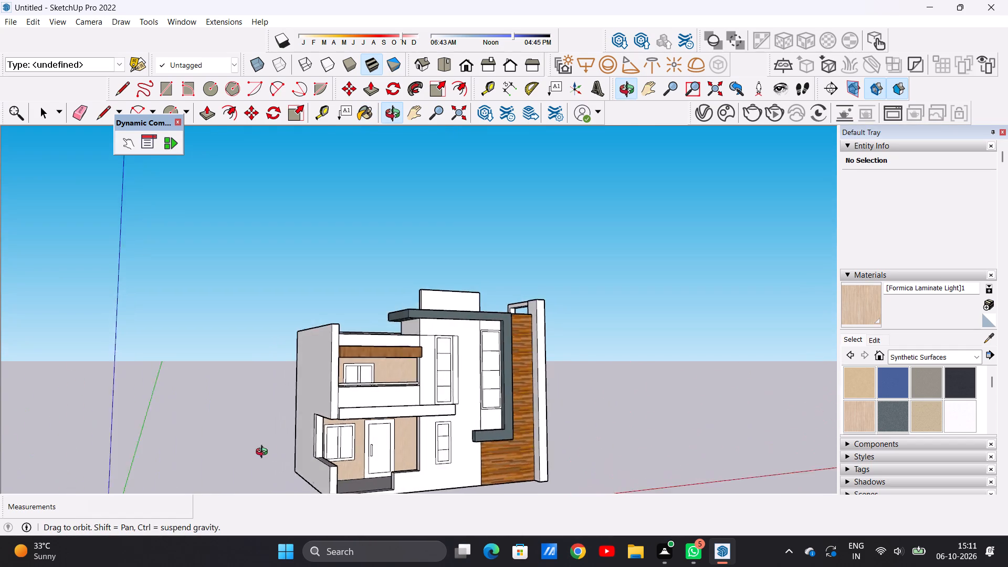
pyautogui.moveTo(264, 453); pyautogui.dragTo(279, 454, button='middle')
pyautogui.moveTo(304, 452); pyautogui.dragTo(313, 451, button='middle')
pyautogui.moveTo(333, 451); pyautogui.dragTo(250, 456, button='middle')
pyautogui.moveTo(406, 451); pyautogui.dragTo(379, 444, button='middle')
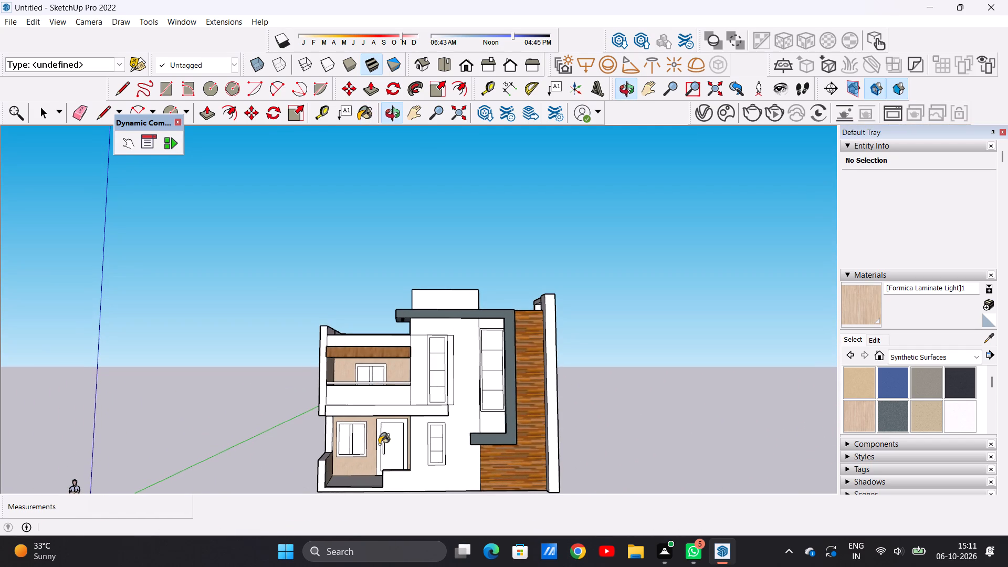
pyautogui.press('space')
pyautogui.scroll(-8, 435, 415)
pyautogui.scroll(5, 461, 466)
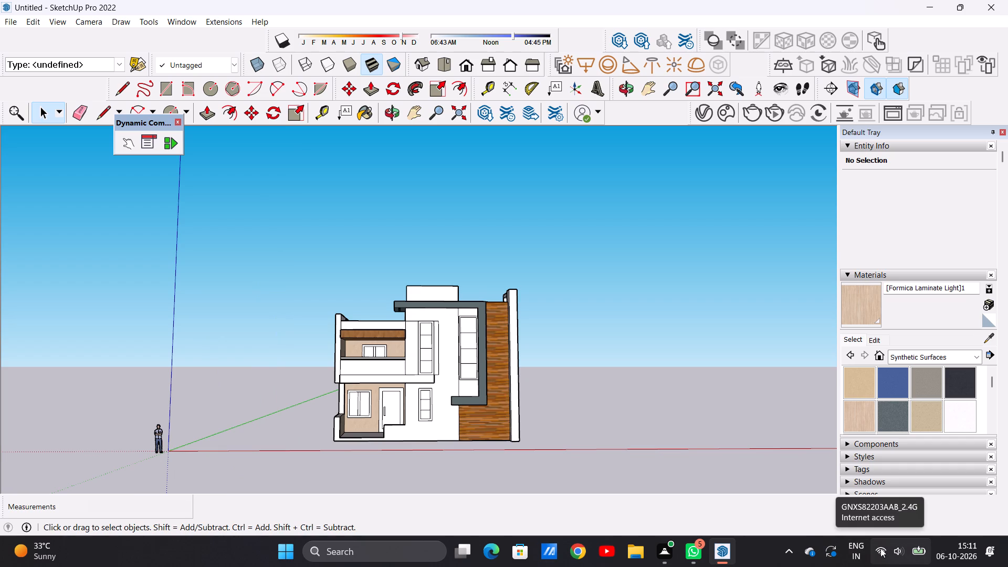
pyautogui.scroll(5, 426, 369)
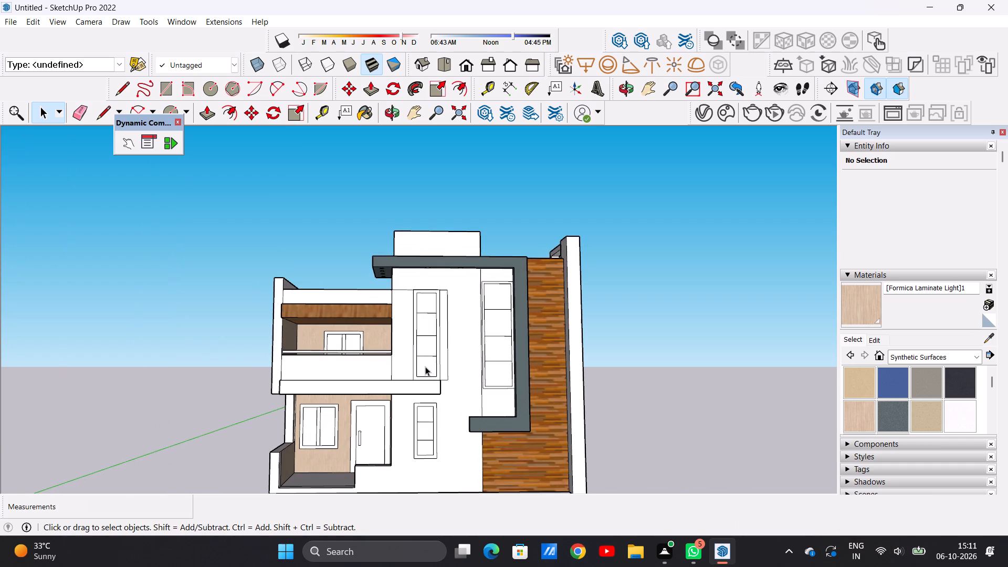
pyautogui.scroll(-5, 427, 359)
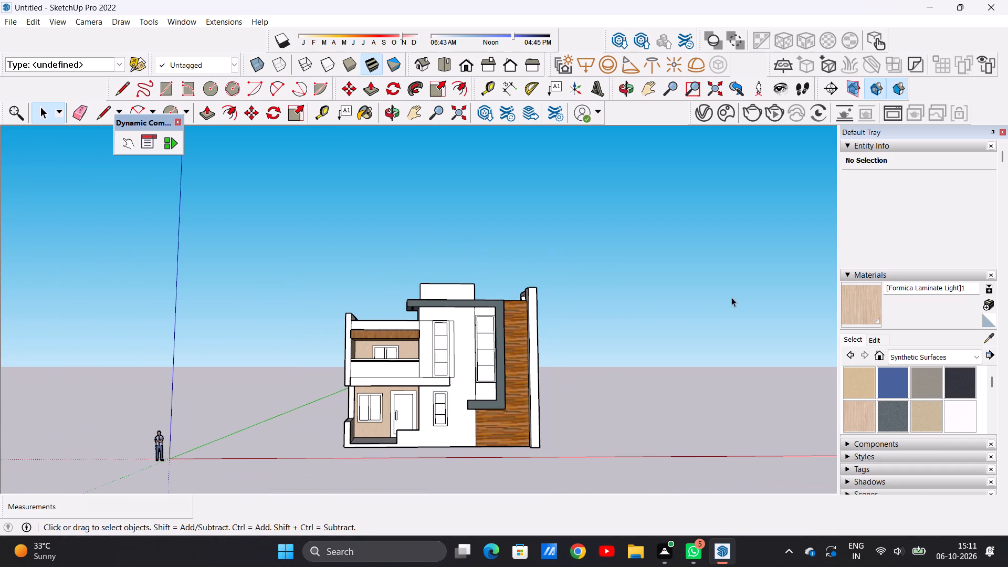
pyautogui.scroll(5, 402, 419)
pyautogui.moveTo(359, 402); pyautogui.dragTo(697, 421, button='middle')
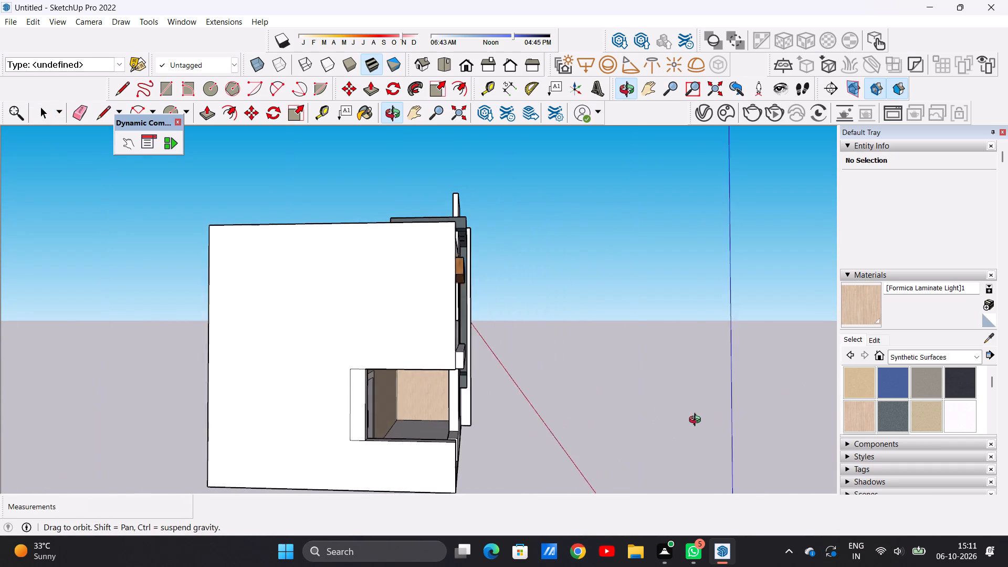
pyautogui.moveTo(697, 421); pyautogui.dragTo(689, 422, button='middle')
pyautogui.moveTo(556, 413); pyautogui.dragTo(247, 417, button='middle')
pyautogui.moveTo(409, 413); pyautogui.dragTo(238, 422, button='middle')
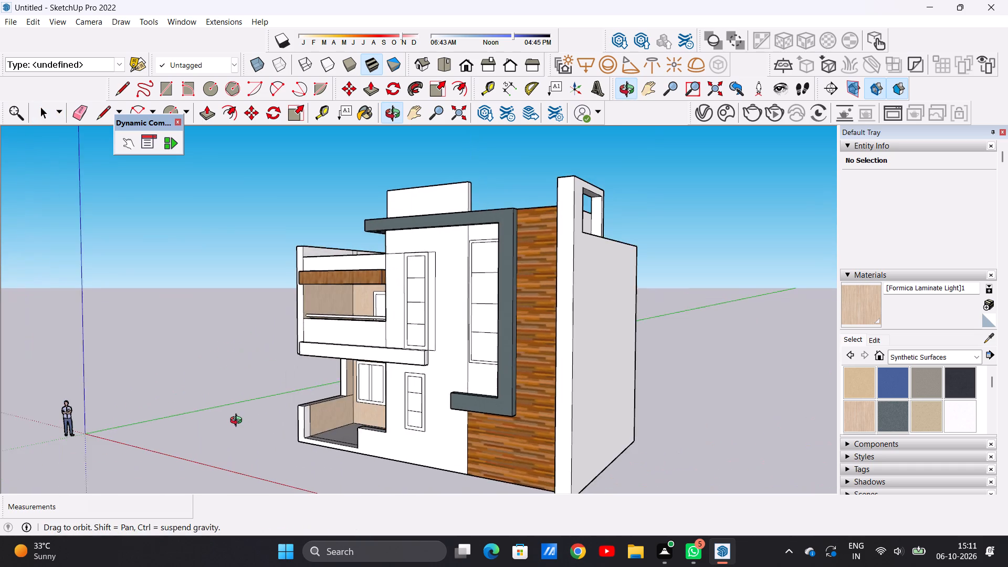
pyautogui.moveTo(238, 422); pyautogui.dragTo(387, 420, button='middle')
pyautogui.scroll(-6, 383, 419)
pyautogui.scroll(4, 381, 349)
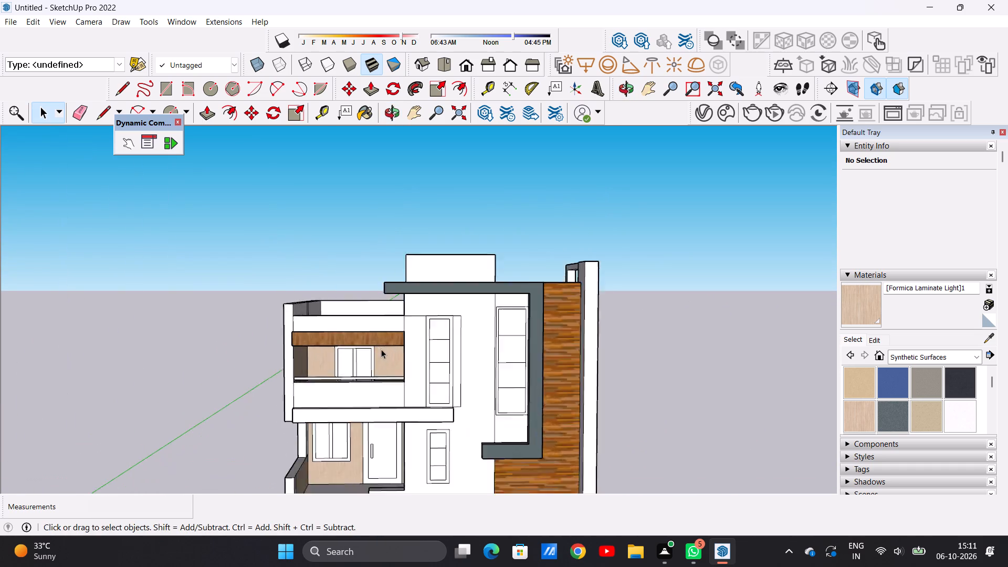
pyautogui.scroll(11, 381, 349)
pyautogui.moveTo(367, 358); pyautogui.dragTo(623, 359, button='middle')
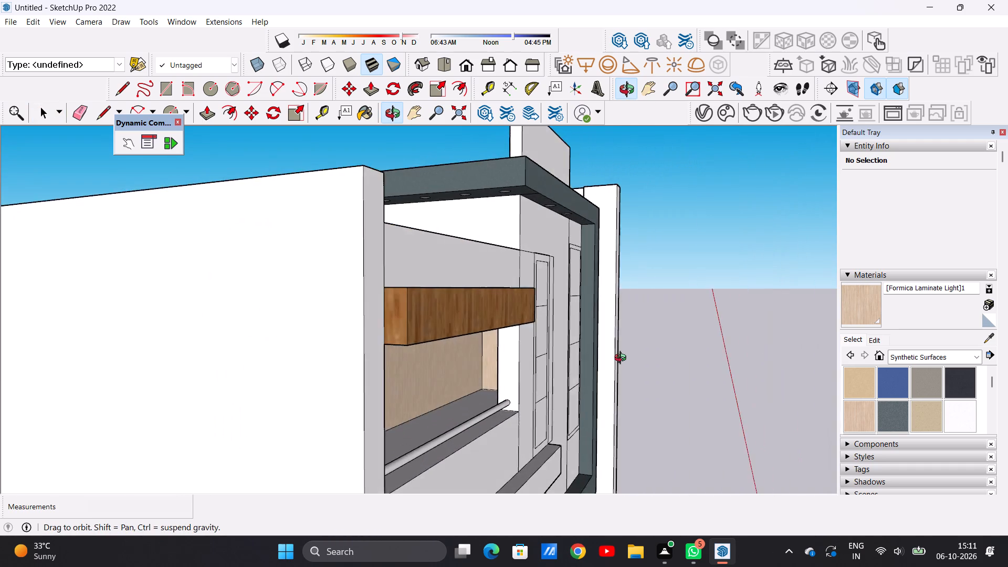
pyautogui.moveTo(623, 359); pyautogui.dragTo(363, 364, button='middle')
pyautogui.scroll(-7, 359, 364)
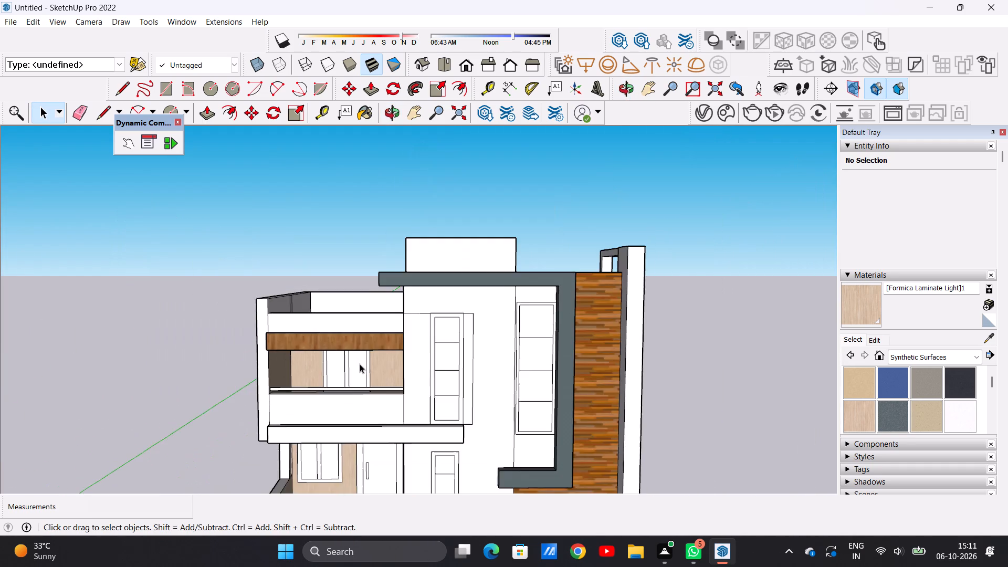
# Paint the outer frame and central mullion of the upper balcony window with Wood Veneer 02.
pyautogui.scroll(13, 370, 373)
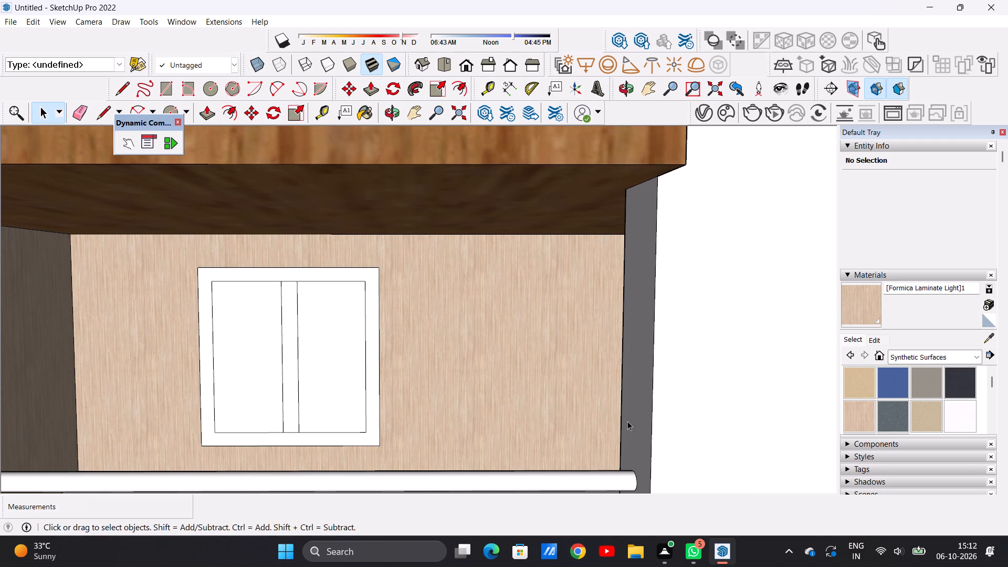
pyautogui.click(979, 358)
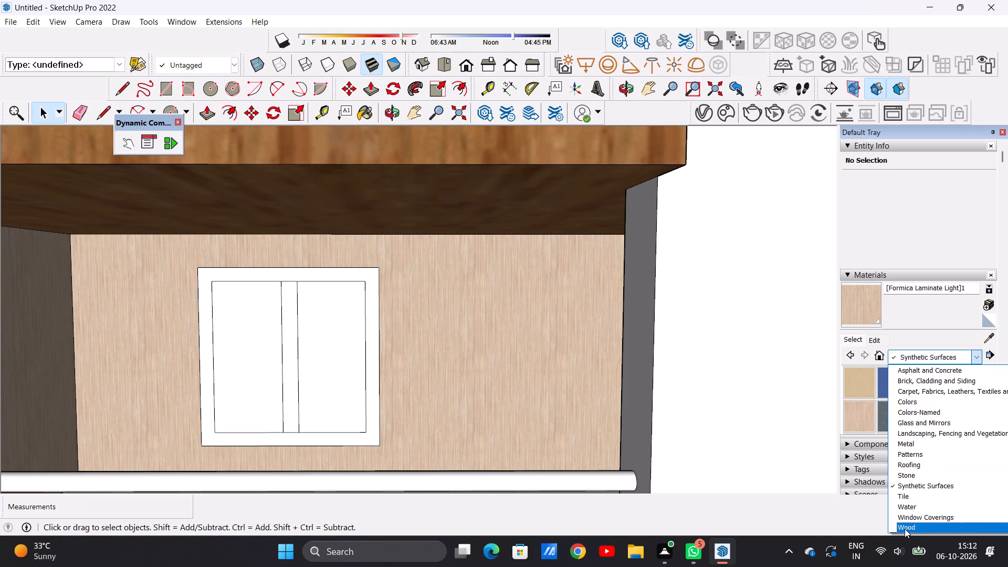
pyautogui.click(907, 526)
pyautogui.scroll(-1, 899, 411)
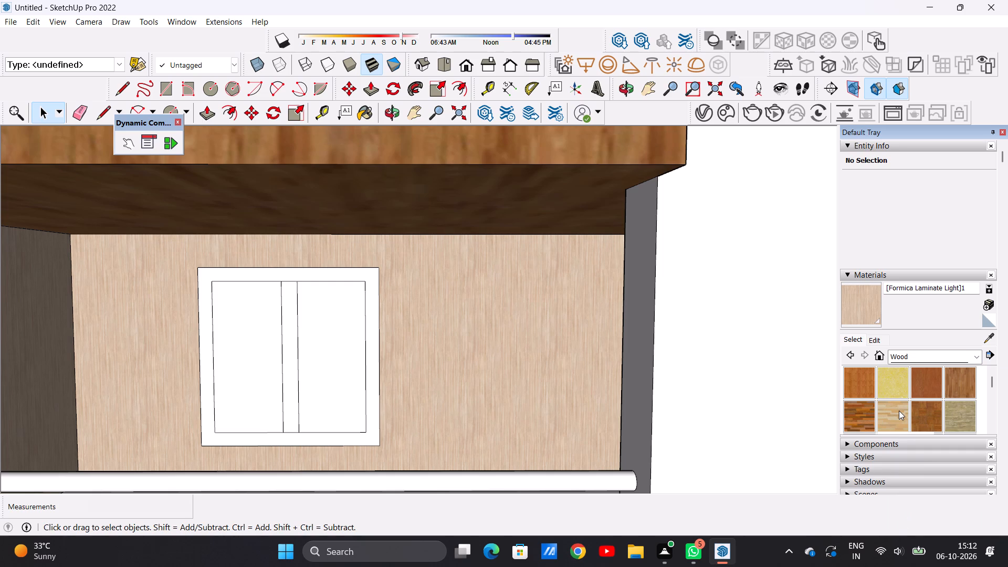
pyautogui.click(919, 392)
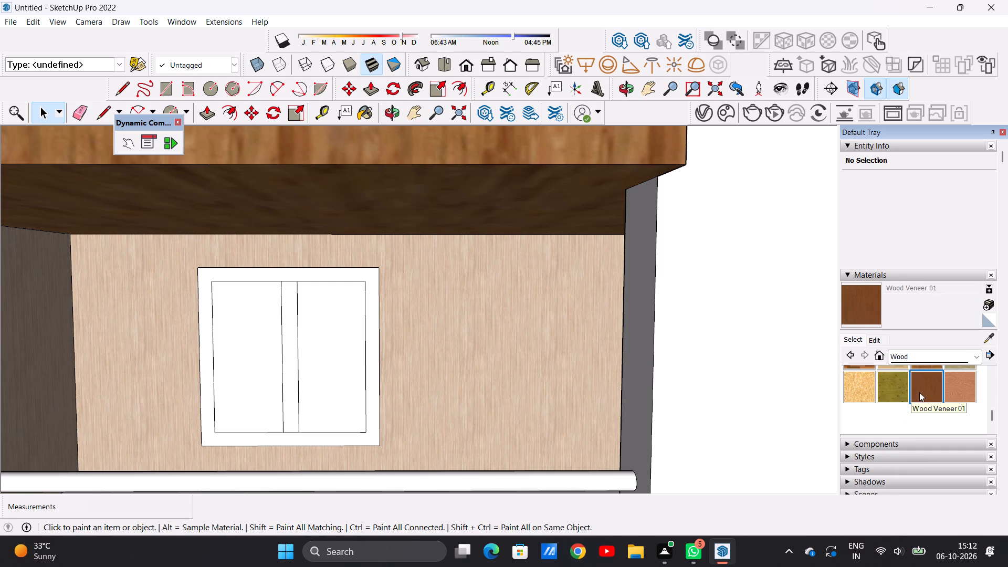
pyautogui.scroll(-9, 593, 376)
pyautogui.scroll(8, 565, 387)
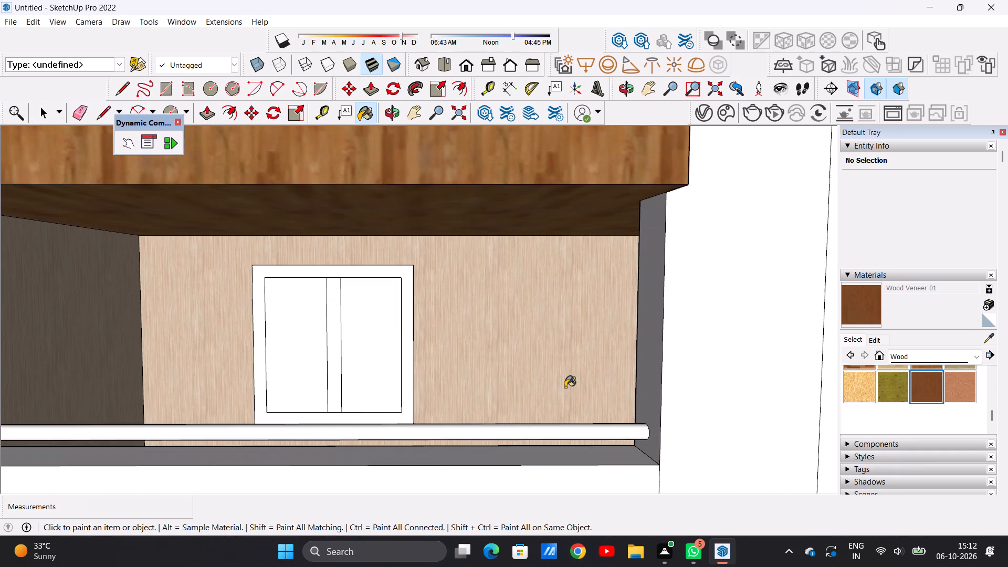
pyautogui.click(955, 391)
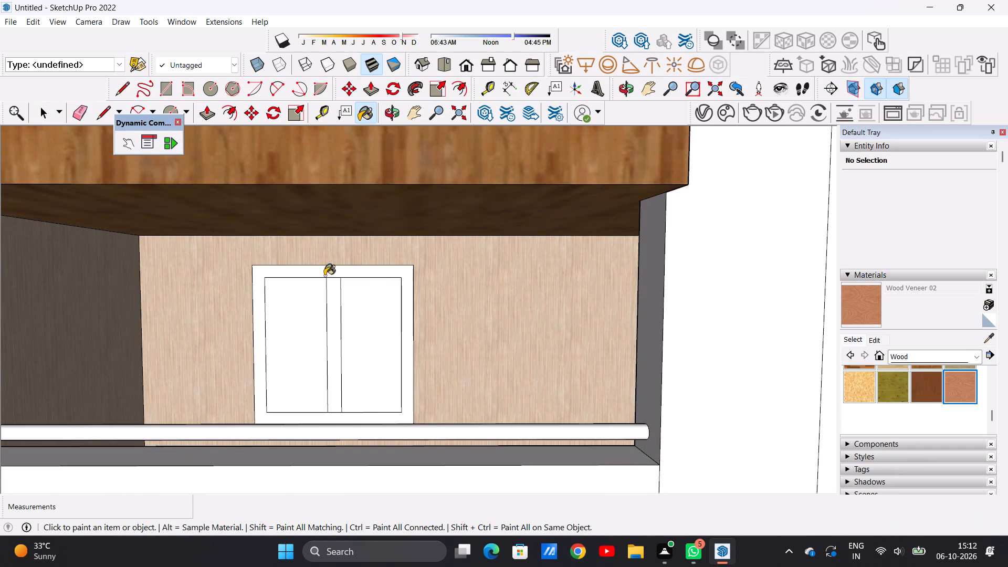
pyautogui.scroll(8, 377, 280)
pyautogui.click(433, 270)
pyautogui.click(274, 314)
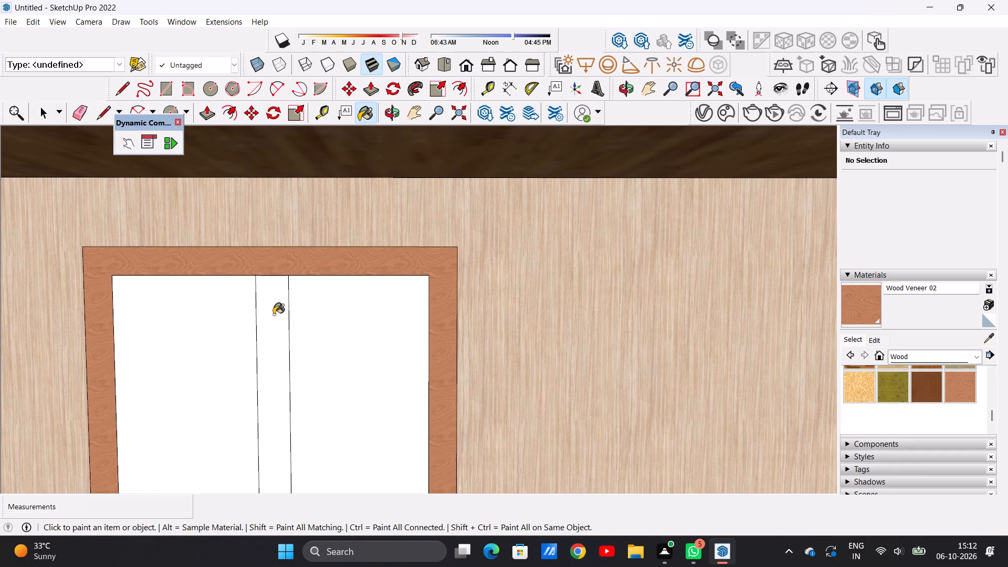
# Darken the Wood Veneer 02 material's colour to a deep brown by lowering its brightness.
pyautogui.scroll(-11, 338, 287)
pyautogui.scroll(7, 397, 307)
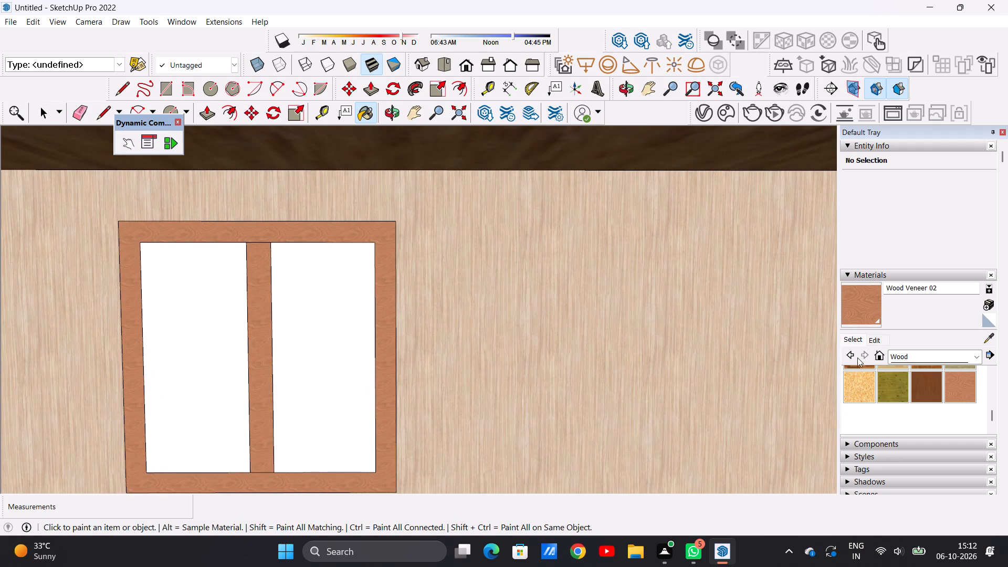
pyautogui.click(877, 344)
pyautogui.click(906, 407)
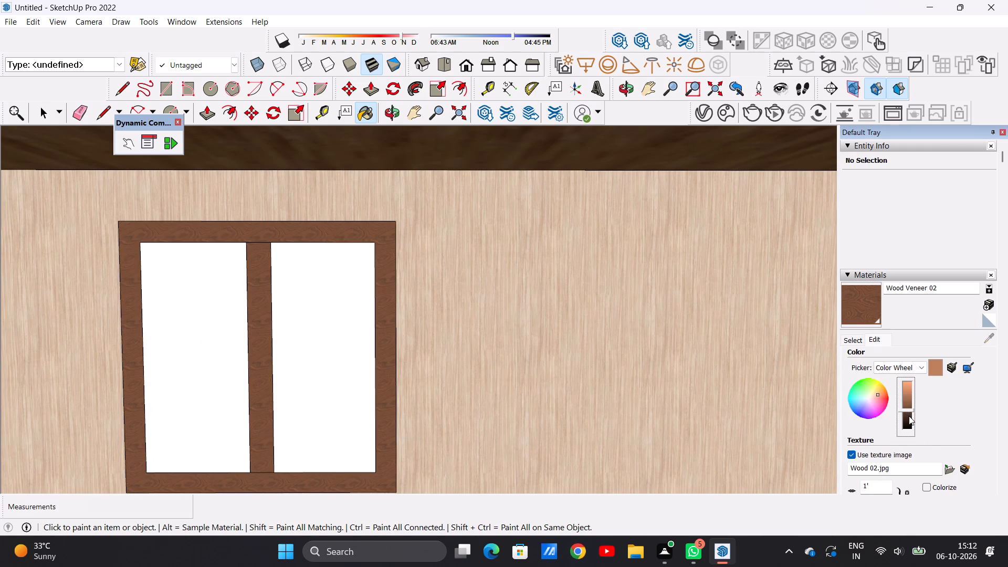
pyautogui.click(908, 415)
# Paint the porch window's outer frame and central mullion with the darkened Wood Veneer 02.
pyautogui.scroll(-20, 545, 308)
pyautogui.scroll(-2, 545, 308)
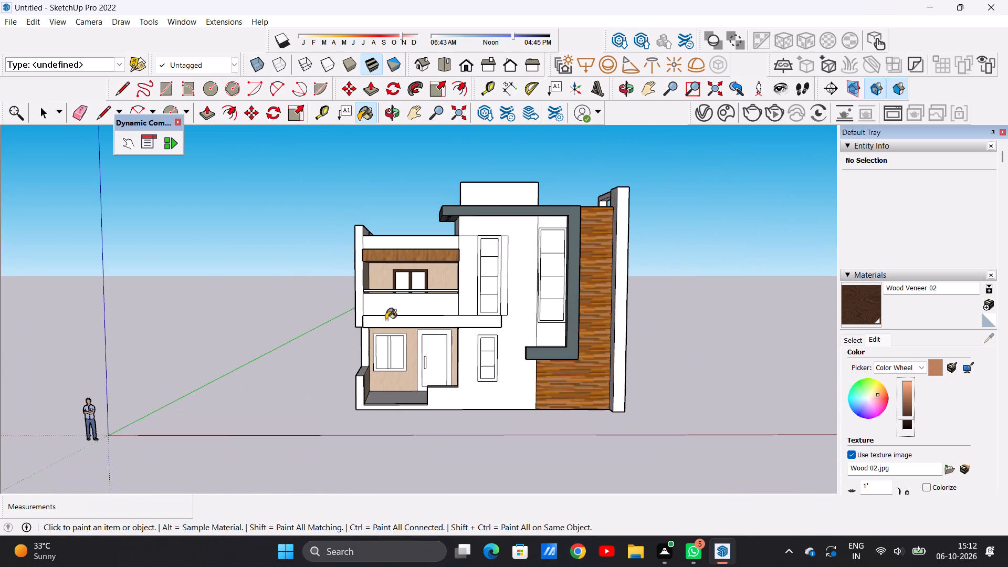
pyautogui.scroll(17, 407, 384)
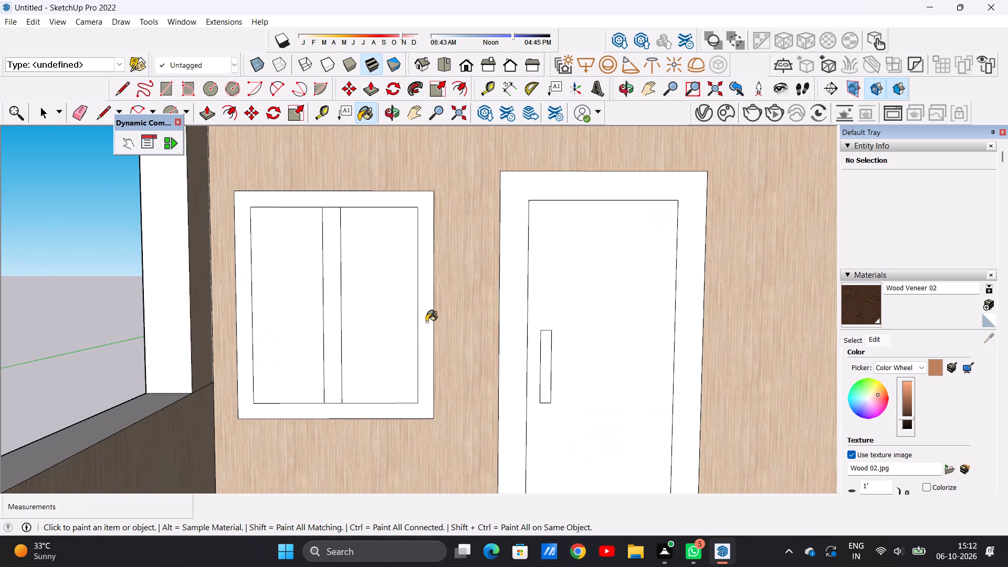
pyautogui.click(427, 324)
pyautogui.click(335, 334)
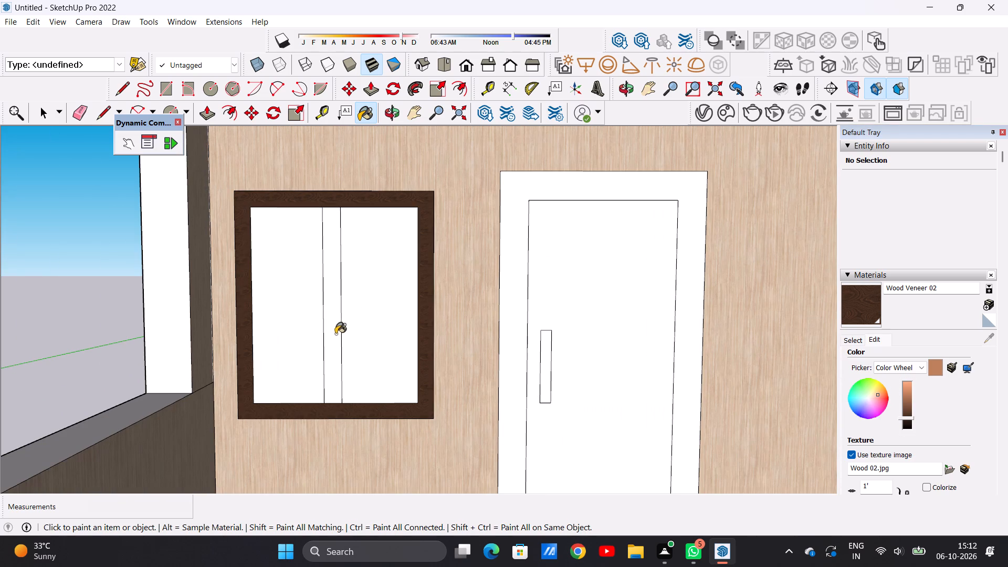
# Paint the entrance door's panel and surrounding frame with the darkened Wood Veneer 02.
pyautogui.scroll(-12, 370, 339)
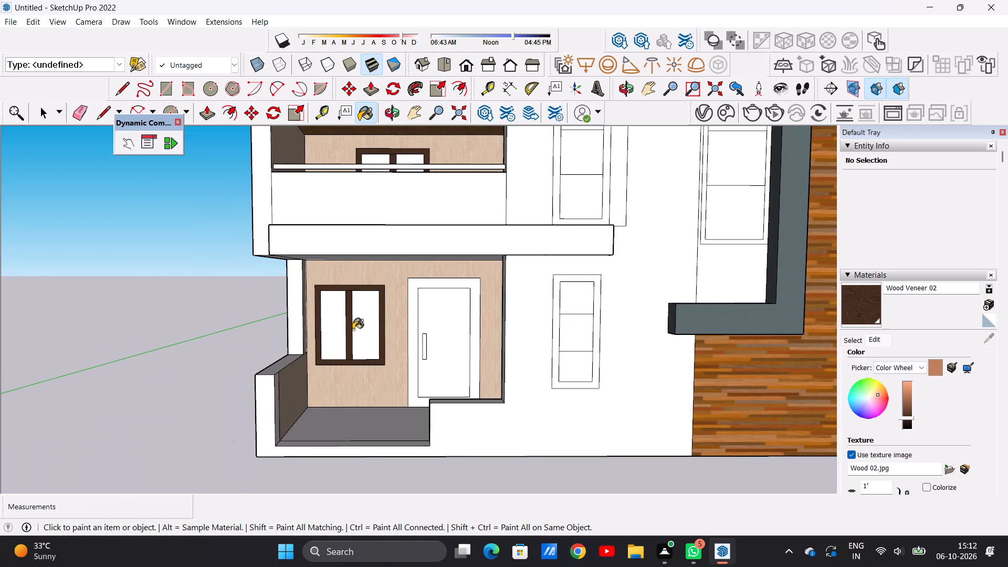
pyautogui.scroll(-7, 331, 318)
pyautogui.scroll(16, 395, 304)
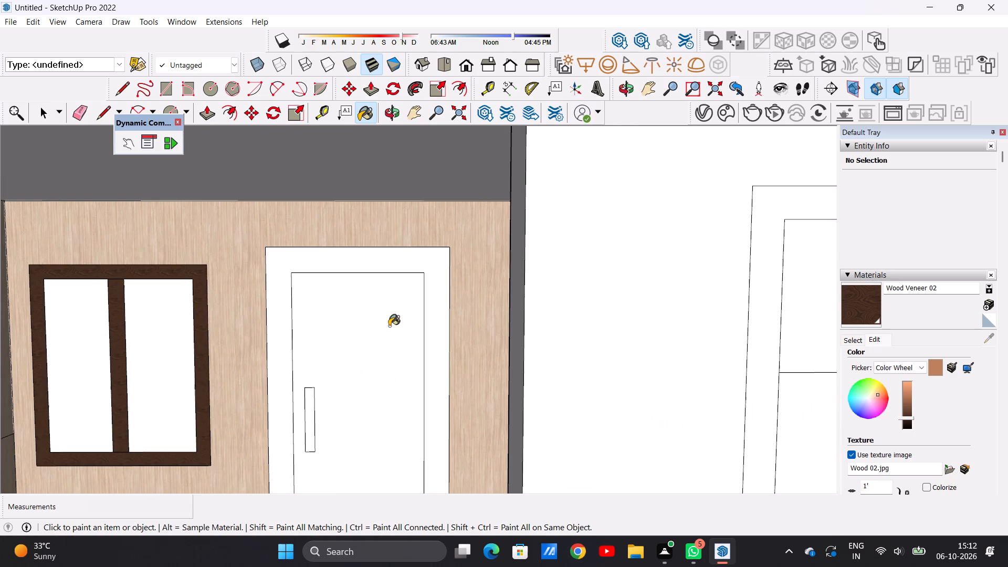
pyautogui.click(384, 326)
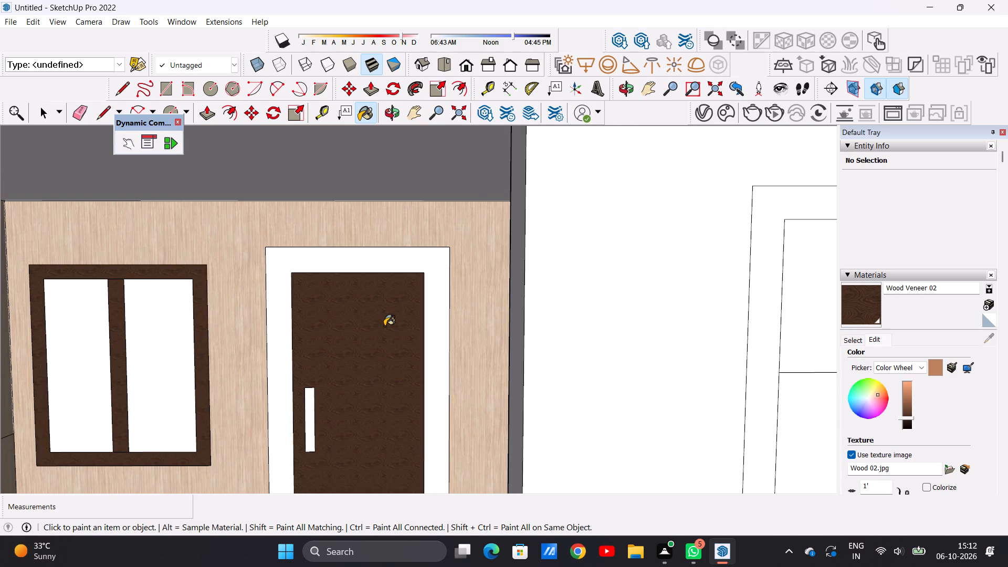
pyautogui.scroll(-6, 372, 299)
pyautogui.scroll(7, 382, 297)
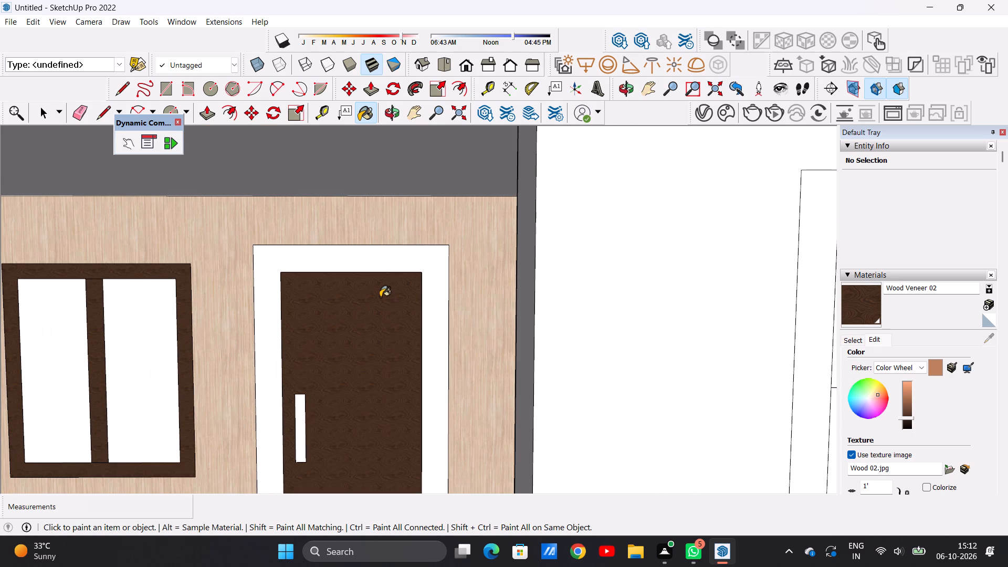
pyautogui.scroll(10, 386, 339)
pyautogui.scroll(-11, 391, 334)
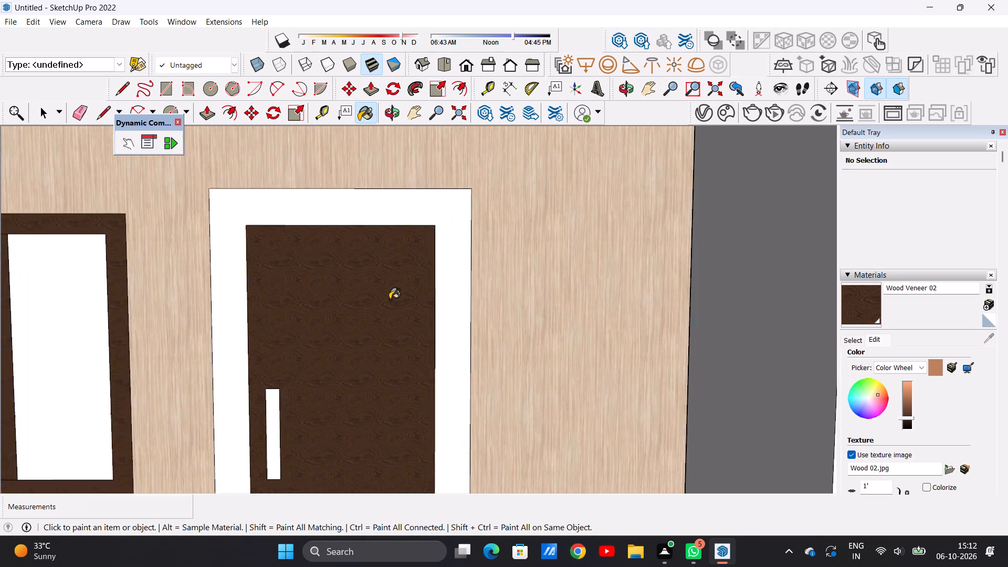
pyautogui.scroll(-10, 390, 299)
pyautogui.scroll(6, 388, 302)
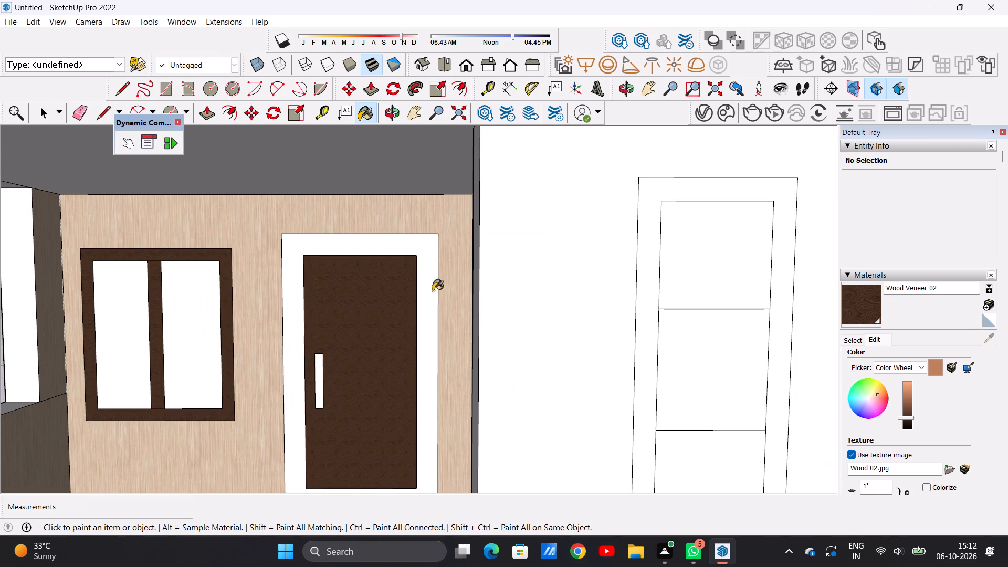
pyautogui.click(426, 299)
pyautogui.press('space')
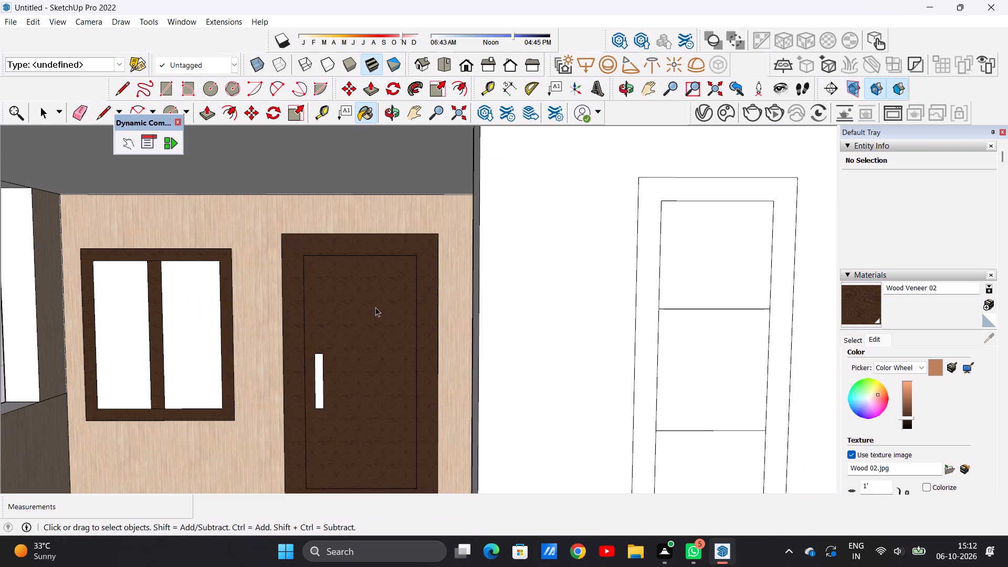
# Paint the entrance door's vertical handle with Wood Floor Light.
pyautogui.scroll(-15, 376, 307)
pyautogui.scroll(6, 364, 309)
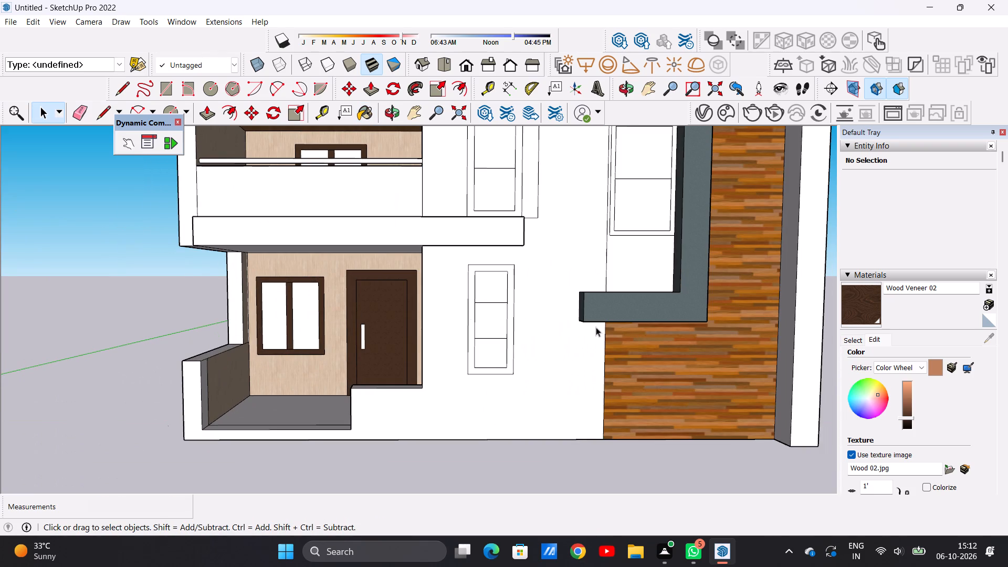
pyautogui.click(857, 343)
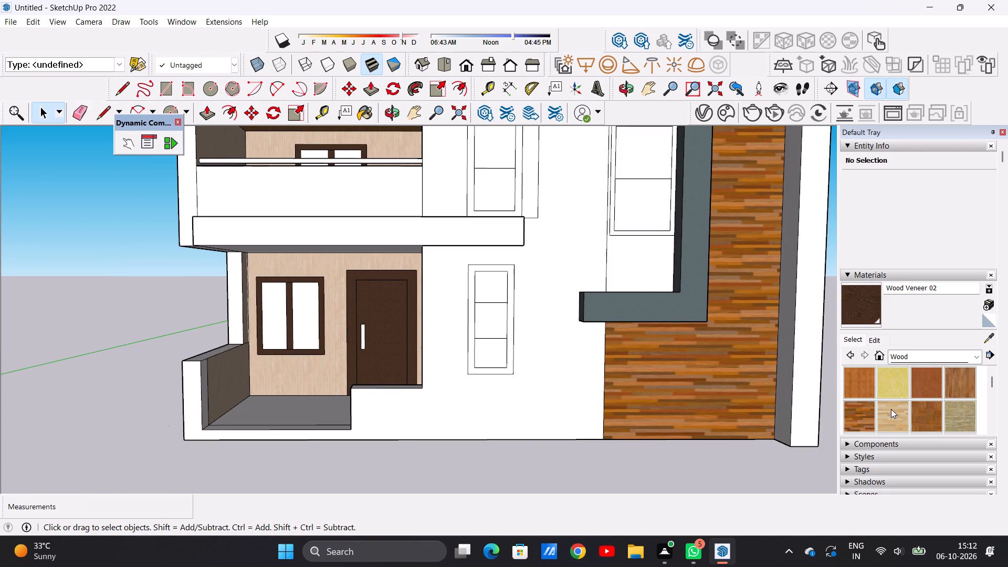
pyautogui.click(885, 413)
pyautogui.scroll(14, 321, 325)
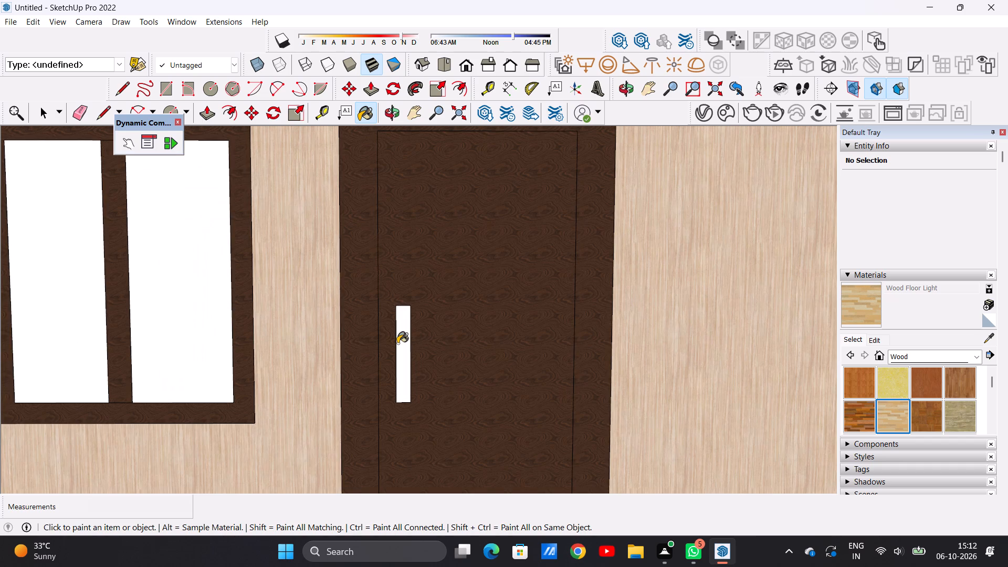
pyautogui.click(397, 343)
pyautogui.scroll(-19, 436, 346)
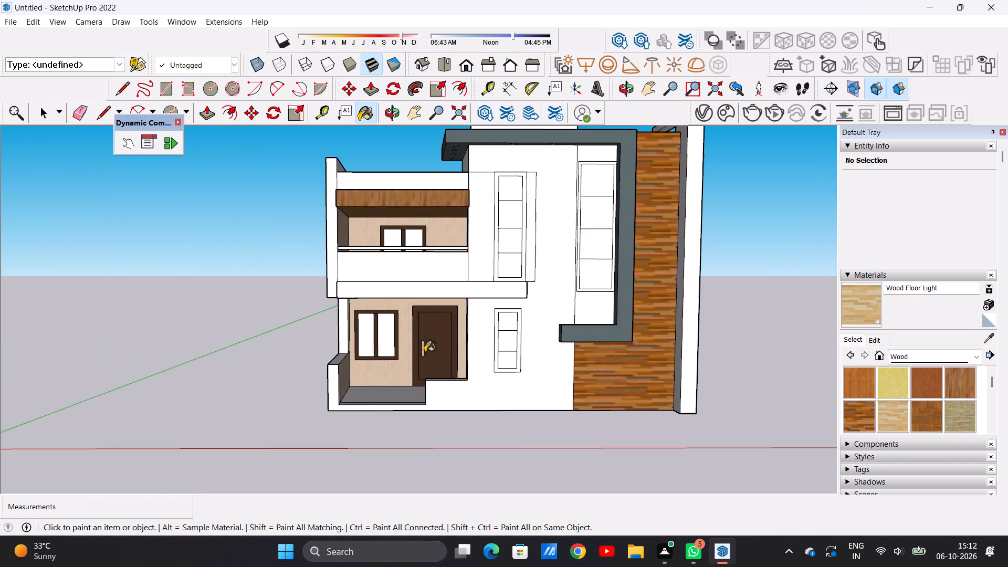
pyautogui.scroll(-3, 425, 352)
pyautogui.press('space')
# Paint both panes of the porch window with Color B01 from the Colors collection.
pyautogui.scroll(6, 393, 340)
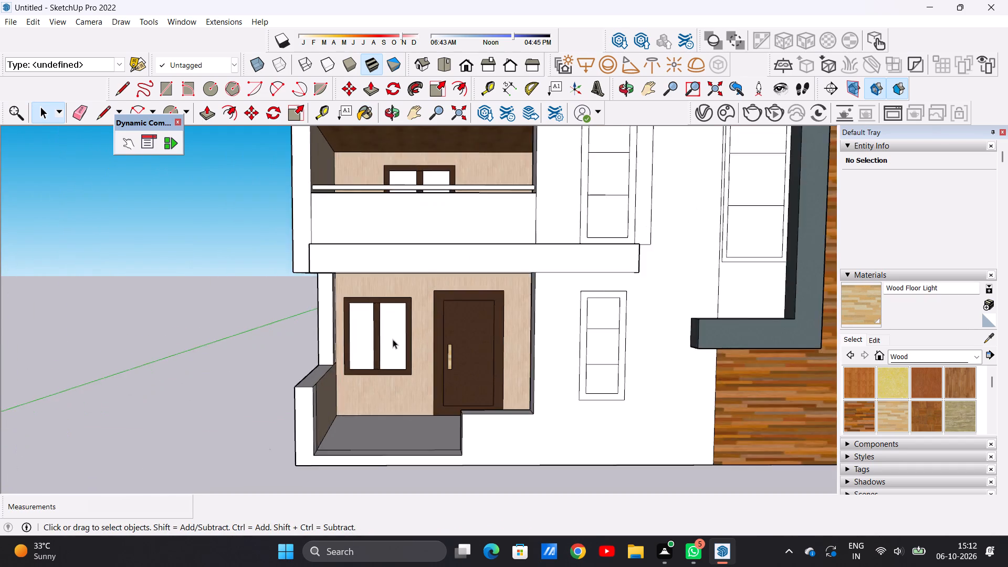
pyautogui.scroll(4, 393, 339)
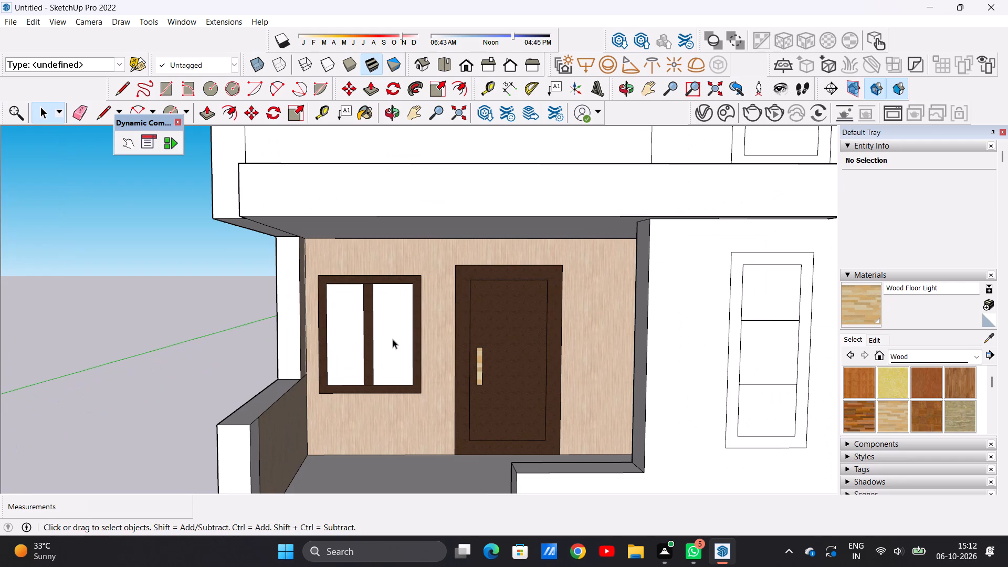
pyautogui.scroll(2, 363, 352)
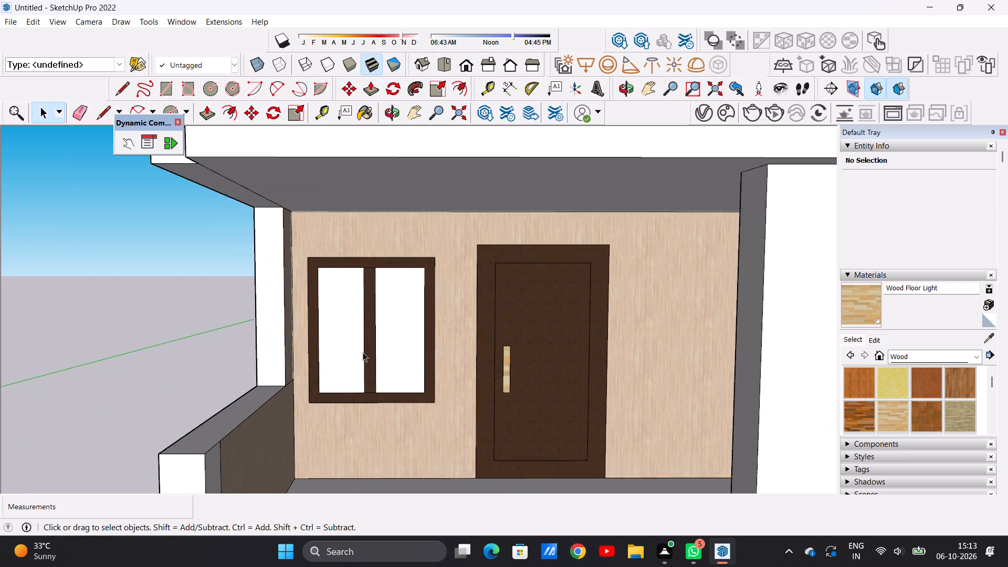
pyautogui.scroll(2, 363, 352)
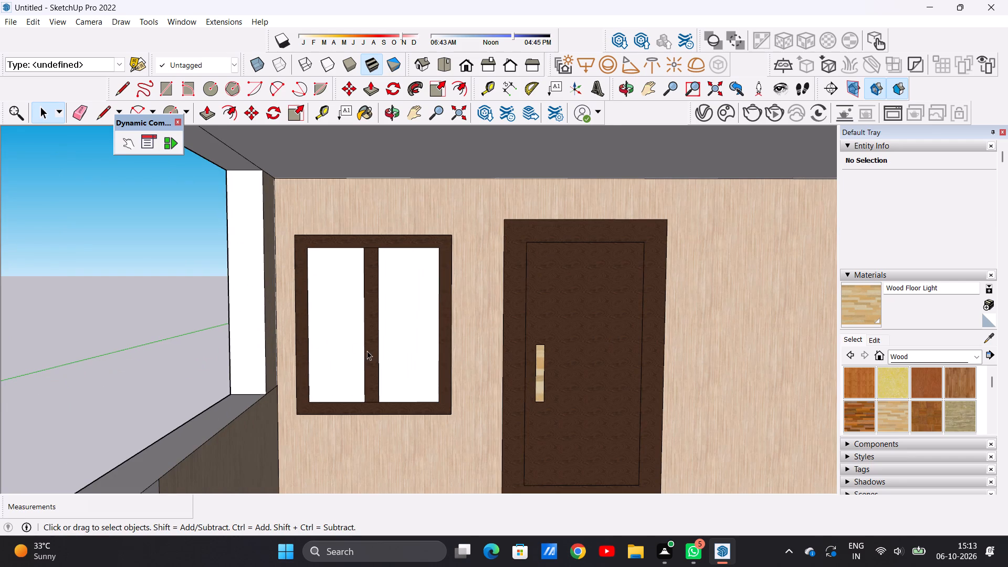
pyautogui.moveTo(367, 351); pyautogui.dragTo(377, 350, button='middle')
pyautogui.scroll(-3, 377, 350)
pyautogui.scroll(3, 417, 340)
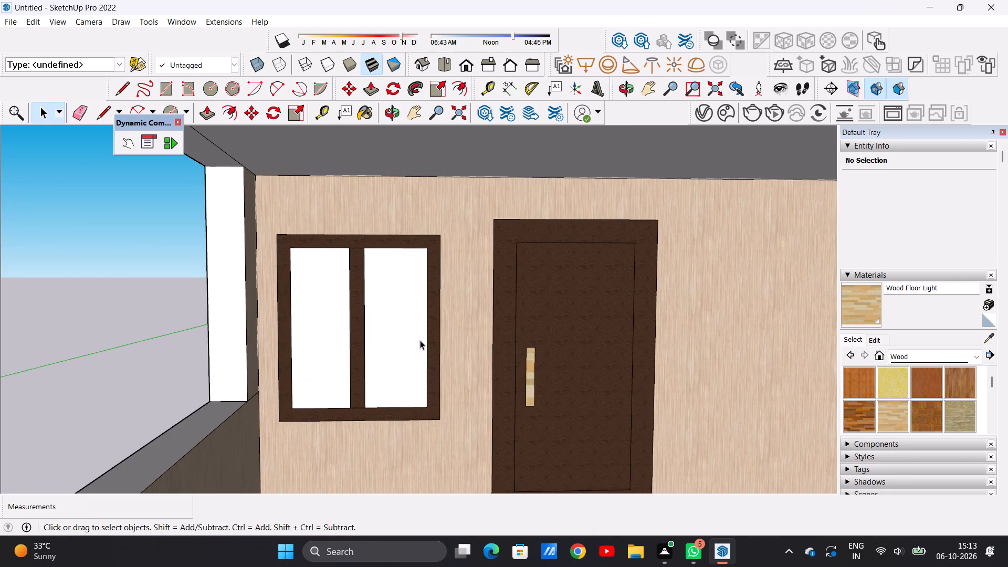
pyautogui.click(976, 358)
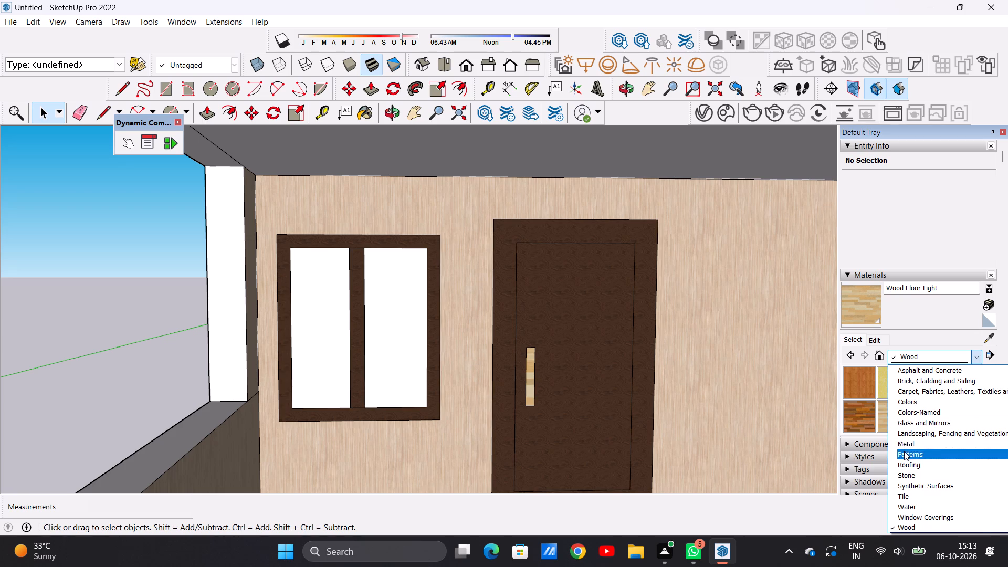
pyautogui.click(922, 401)
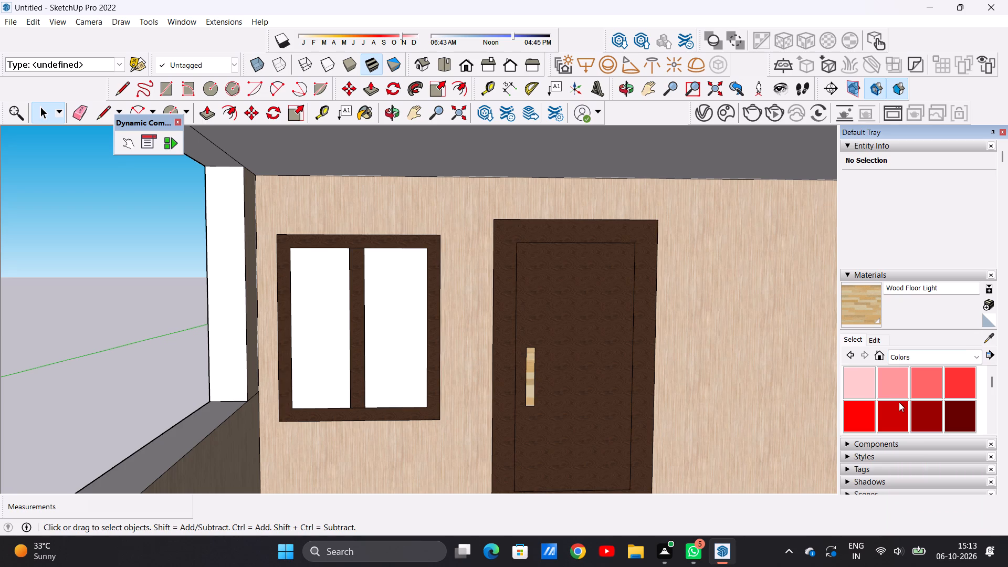
pyautogui.scroll(-1, 892, 404)
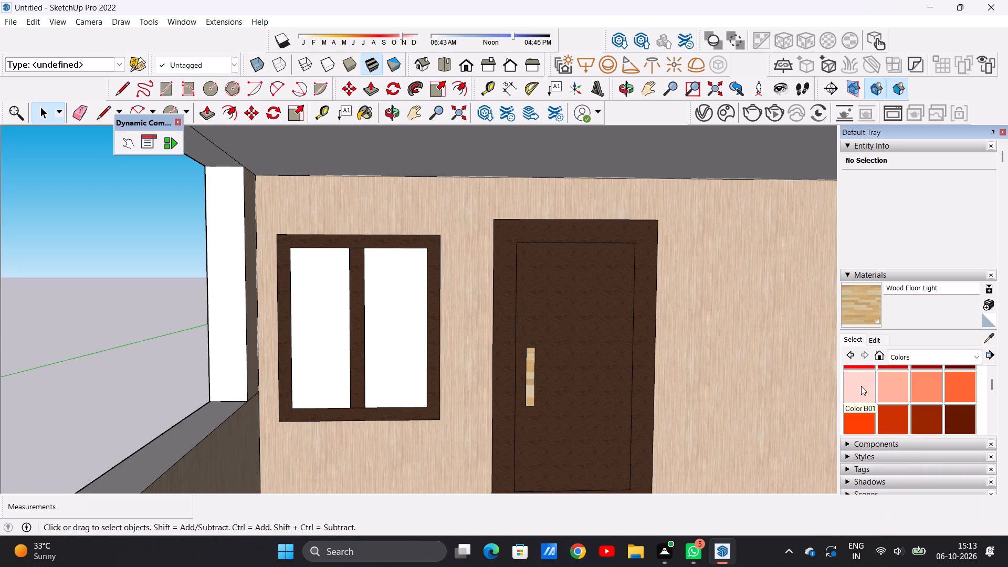
pyautogui.click(861, 386)
pyautogui.scroll(4, 359, 349)
pyautogui.click(315, 349)
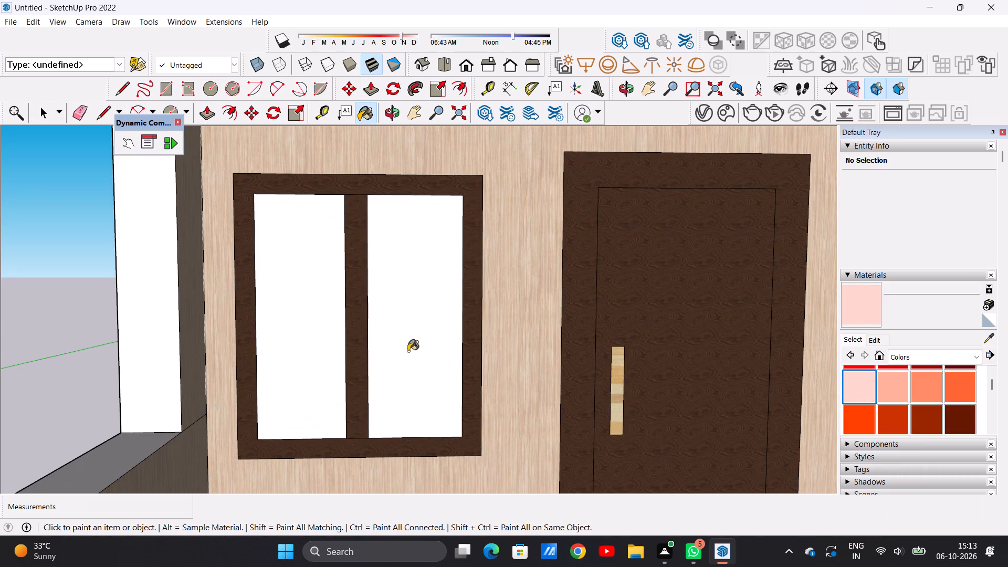
pyautogui.click(408, 351)
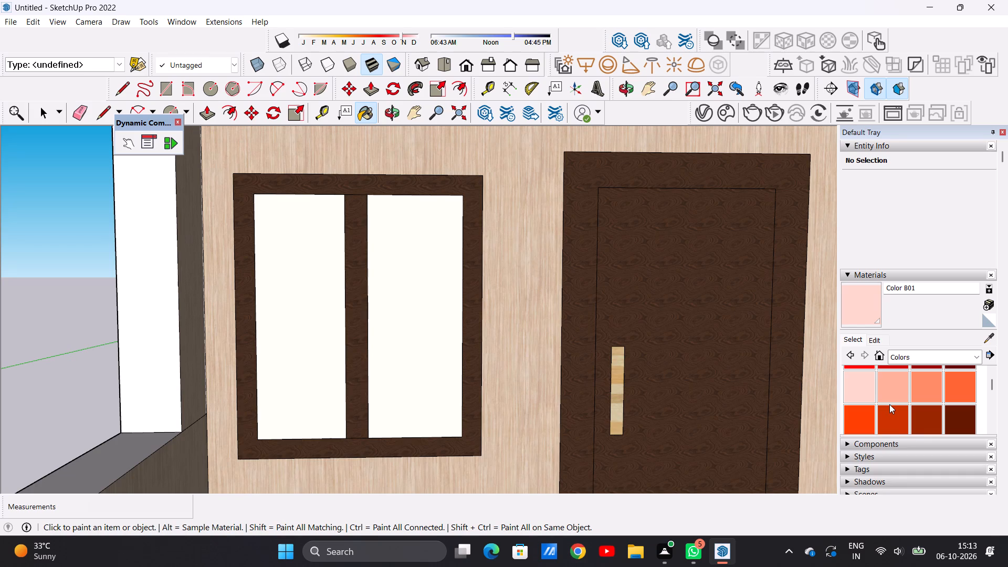
# Repaint both panes of the porch window with Color C01 from the Colors collection.
pyautogui.scroll(-1, 889, 404)
pyautogui.click(864, 391)
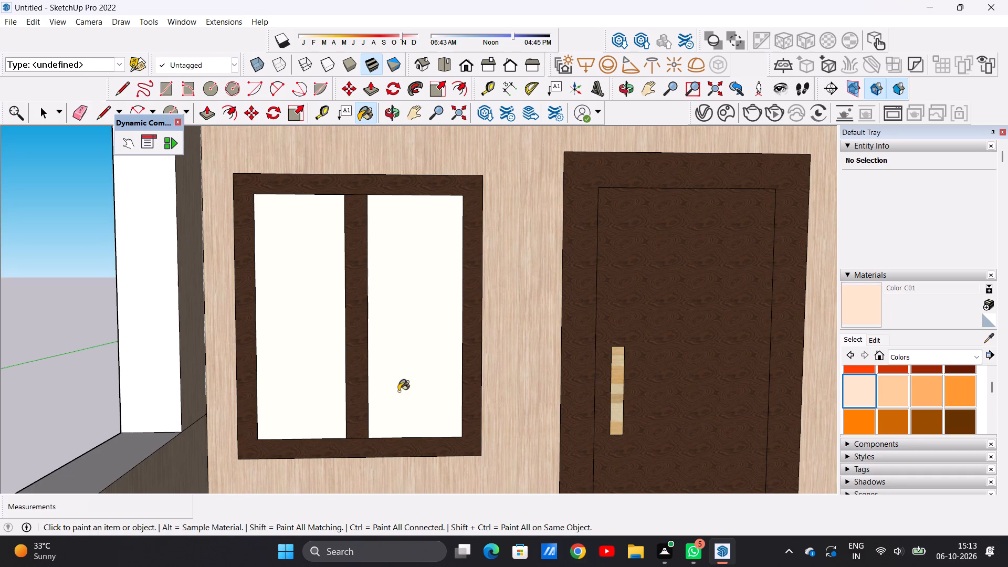
pyautogui.click(425, 389)
pyautogui.click(285, 361)
# Paint both panes of the balcony window with Color C01.
pyautogui.moveTo(283, 372); pyautogui.dragTo(393, 398, button='middle')
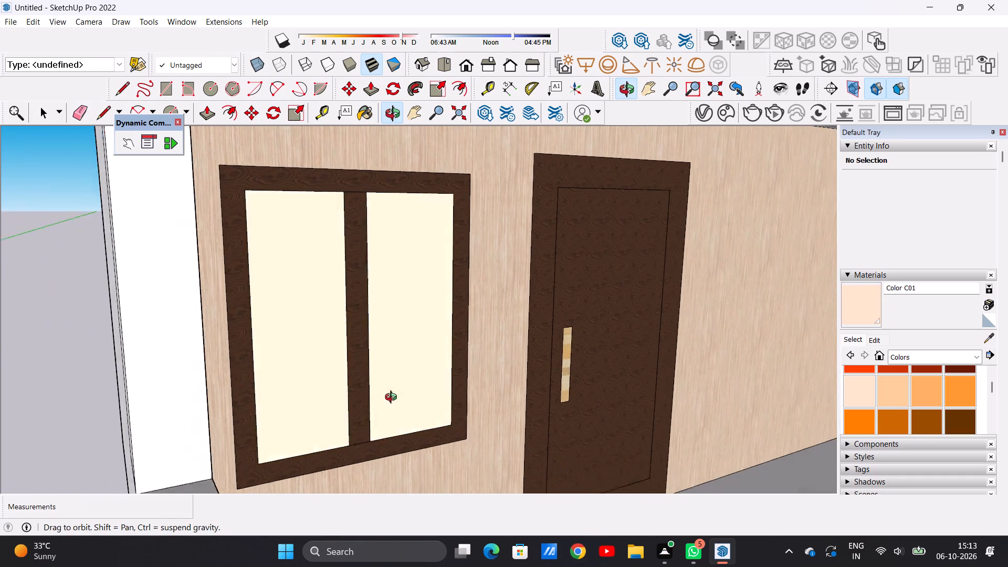
pyautogui.moveTo(393, 398); pyautogui.dragTo(447, 406, button='middle')
pyautogui.scroll(-17, 350, 439)
pyautogui.moveTo(481, 448); pyautogui.dragTo(347, 402, button='middle')
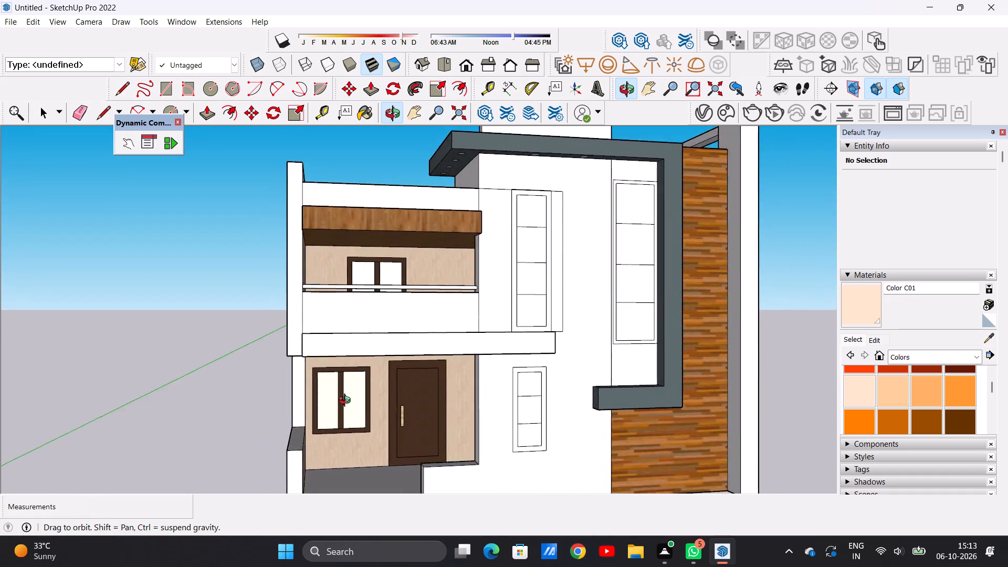
pyautogui.moveTo(347, 402); pyautogui.dragTo(291, 430, button='middle')
pyautogui.scroll(6, 365, 392)
pyautogui.scroll(-10, 331, 423)
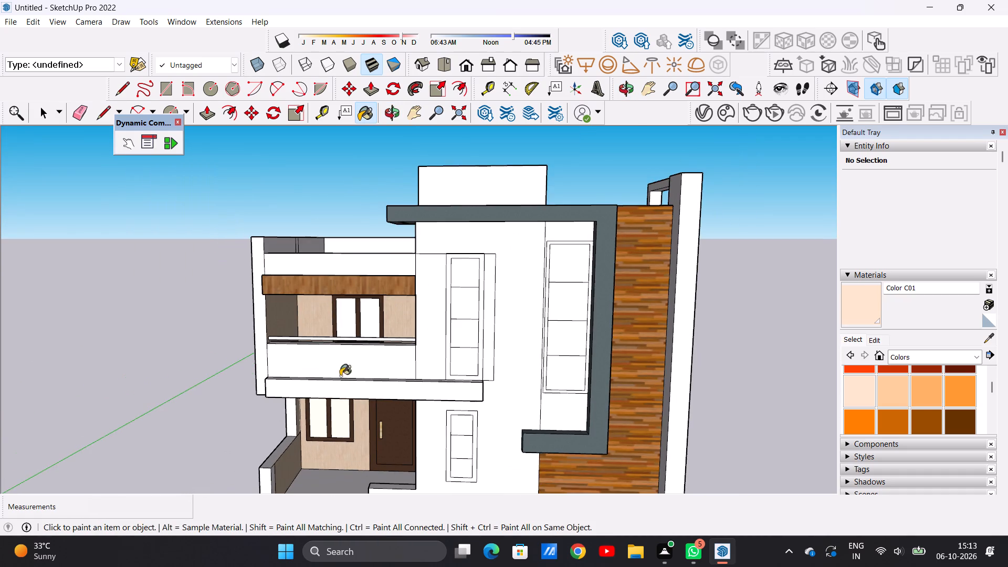
pyautogui.scroll(6, 356, 330)
pyautogui.scroll(-1, 366, 336)
pyautogui.scroll(10, 366, 336)
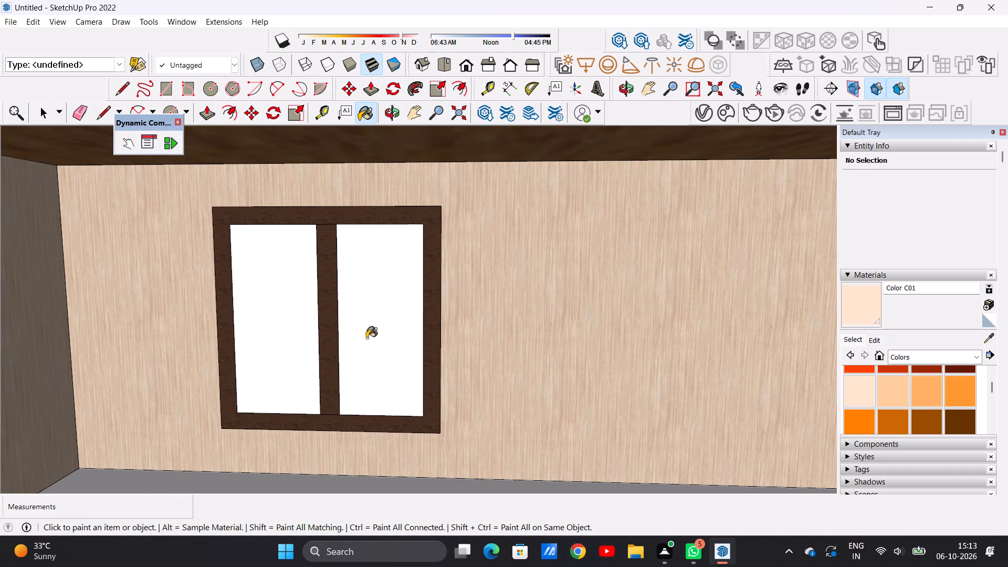
pyautogui.scroll(-2, 396, 313)
pyautogui.click(396, 312)
pyautogui.click(313, 309)
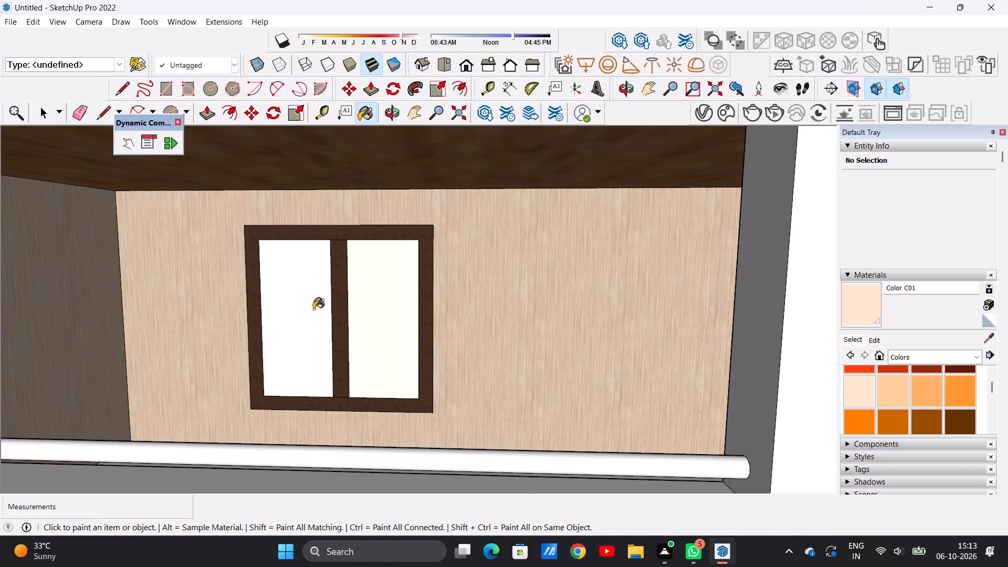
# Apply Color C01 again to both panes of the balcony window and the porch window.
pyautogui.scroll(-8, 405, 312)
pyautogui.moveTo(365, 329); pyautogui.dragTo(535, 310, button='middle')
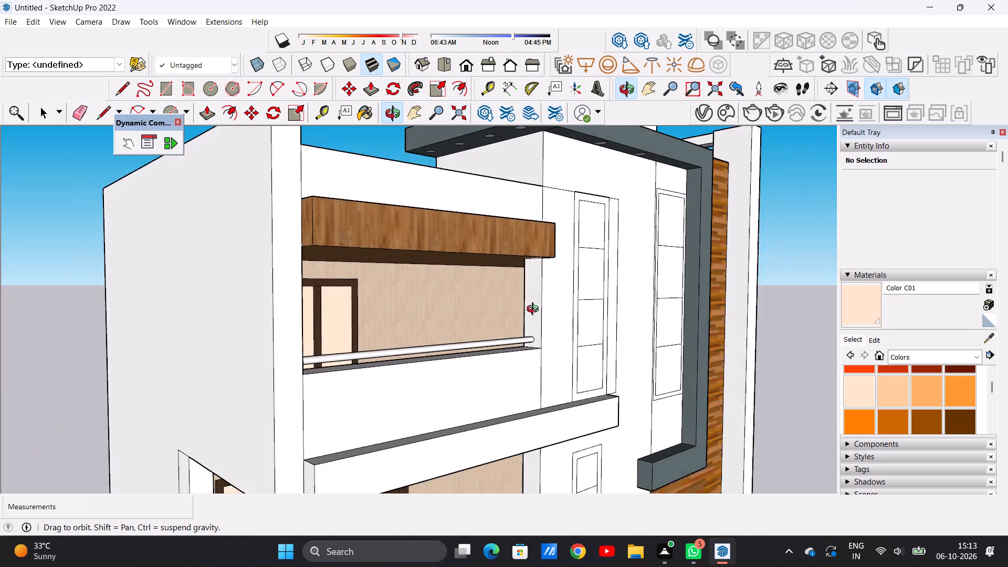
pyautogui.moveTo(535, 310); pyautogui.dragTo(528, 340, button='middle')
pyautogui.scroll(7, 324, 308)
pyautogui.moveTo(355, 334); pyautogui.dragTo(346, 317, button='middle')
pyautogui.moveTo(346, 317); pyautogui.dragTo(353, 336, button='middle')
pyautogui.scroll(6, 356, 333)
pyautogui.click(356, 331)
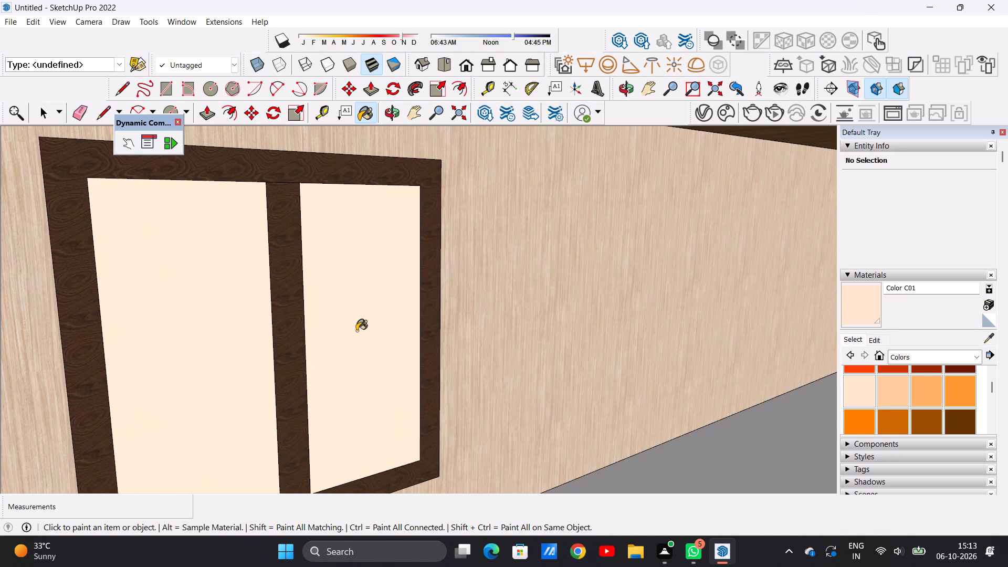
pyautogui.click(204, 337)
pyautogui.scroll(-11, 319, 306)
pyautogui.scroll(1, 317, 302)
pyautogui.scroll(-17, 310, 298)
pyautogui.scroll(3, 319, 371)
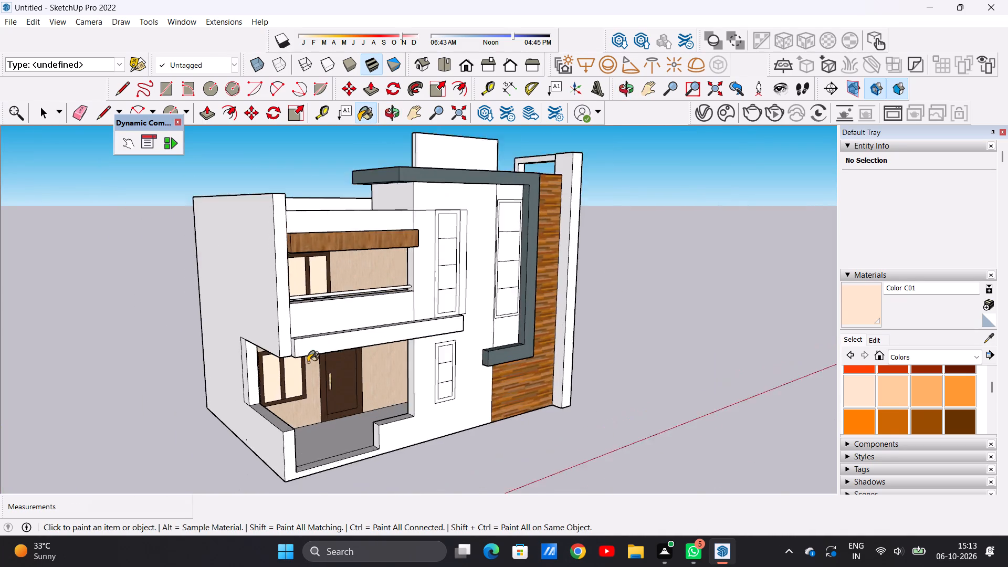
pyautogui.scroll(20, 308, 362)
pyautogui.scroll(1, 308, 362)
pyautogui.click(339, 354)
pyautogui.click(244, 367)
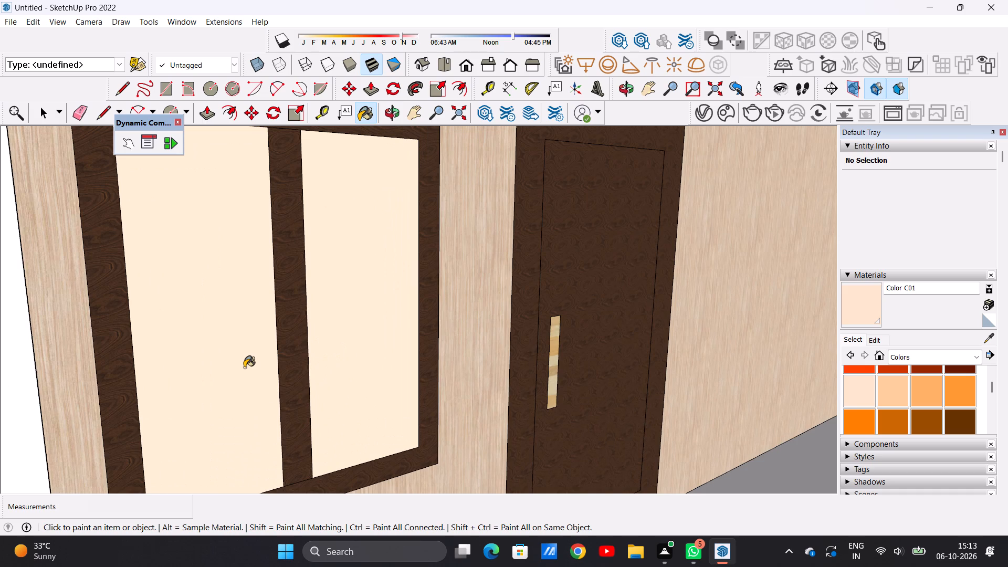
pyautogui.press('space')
# Examine the front facade to check the pane colour of the balcony and porch windows.
pyautogui.scroll(-2, 240, 375)
pyautogui.scroll(1, 240, 379)
pyautogui.scroll(-20, 240, 380)
pyautogui.scroll(-4, 240, 380)
pyautogui.scroll(7, 329, 240)
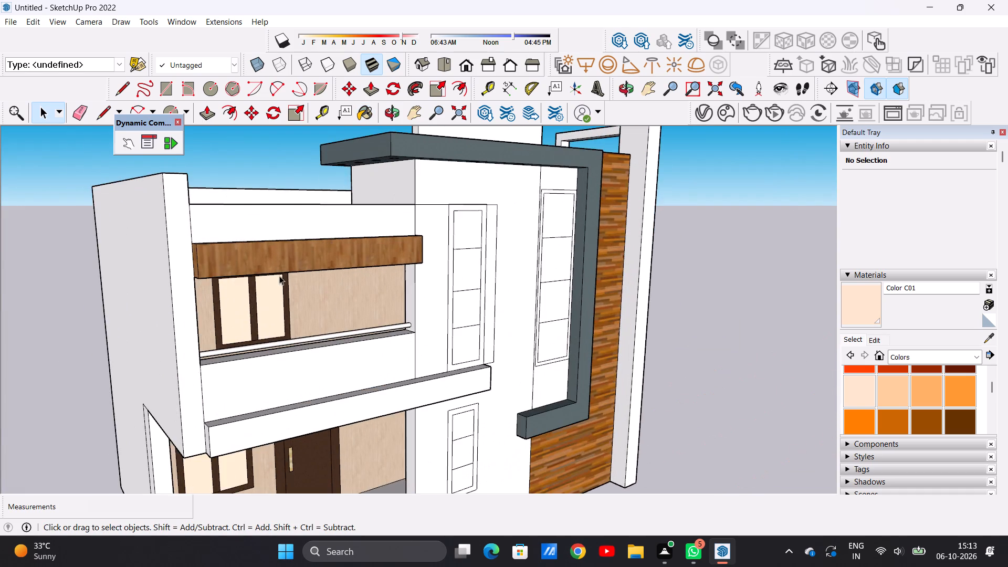
pyautogui.moveTo(279, 278); pyautogui.dragTo(240, 293, button='middle')
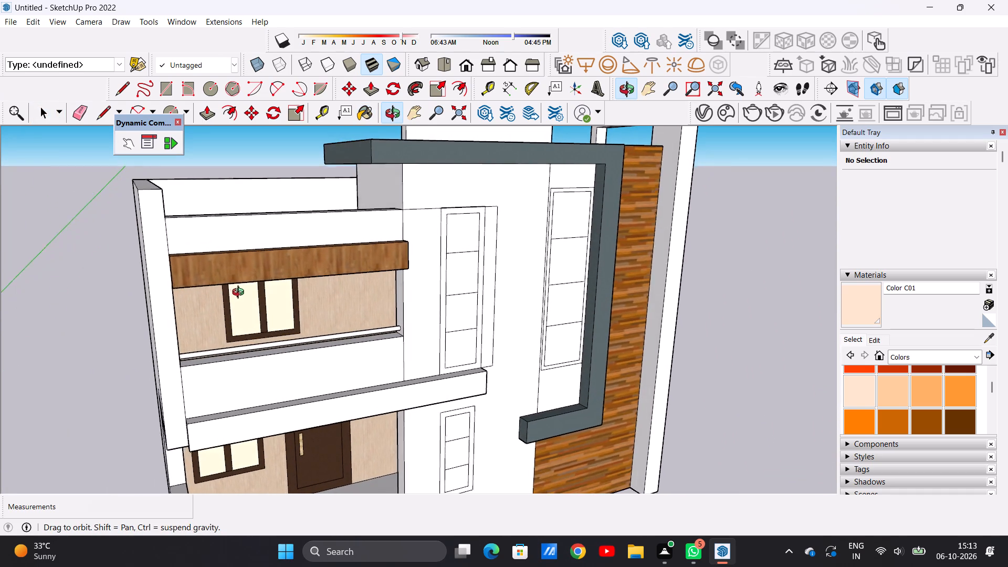
pyautogui.moveTo(240, 293); pyautogui.dragTo(242, 292, button='middle')
pyautogui.scroll(-13, 245, 257)
pyautogui.scroll(4, 255, 322)
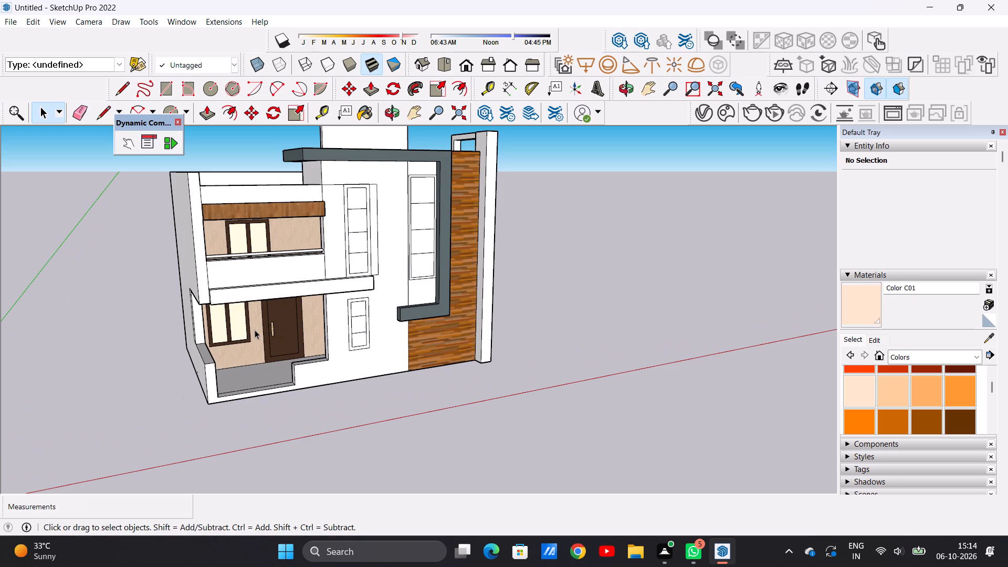
# Paint all four panes of the tall window beside the wood-clad strip, inside the grey frame, with Color C01.
pyautogui.moveTo(472, 226); pyautogui.dragTo(382, 261, button='middle')
pyautogui.scroll(13, 440, 183)
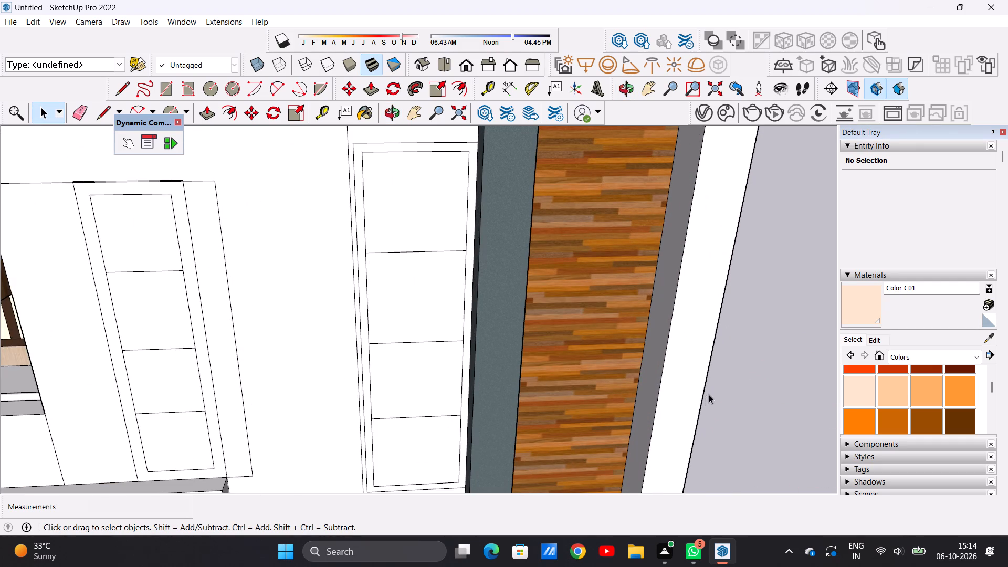
pyautogui.click(862, 306)
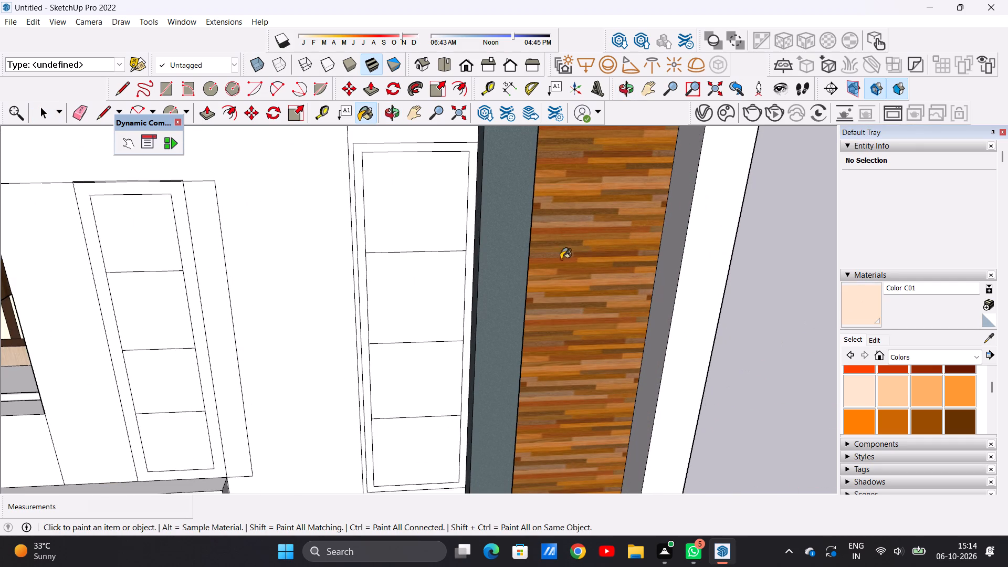
pyautogui.click(420, 224)
pyautogui.click(421, 297)
pyautogui.click(416, 374)
pyautogui.scroll(-5, 420, 258)
pyautogui.moveTo(314, 351); pyautogui.dragTo(407, 358, button='middle')
pyautogui.scroll(6, 451, 369)
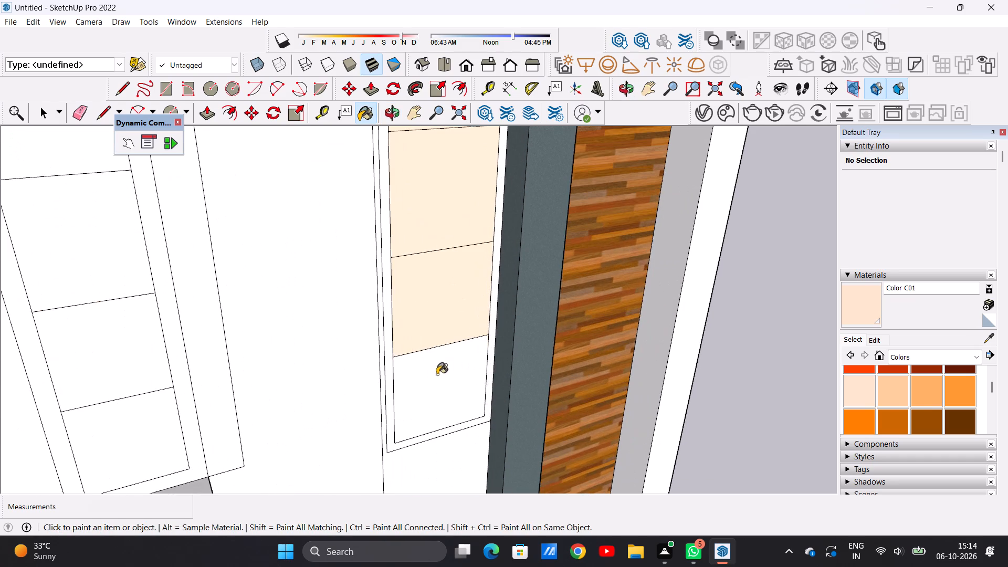
pyautogui.click(428, 383)
# Paint all four panes of the tall upper-floor window next to the balcony with Color C01.
pyautogui.scroll(-13, 340, 312)
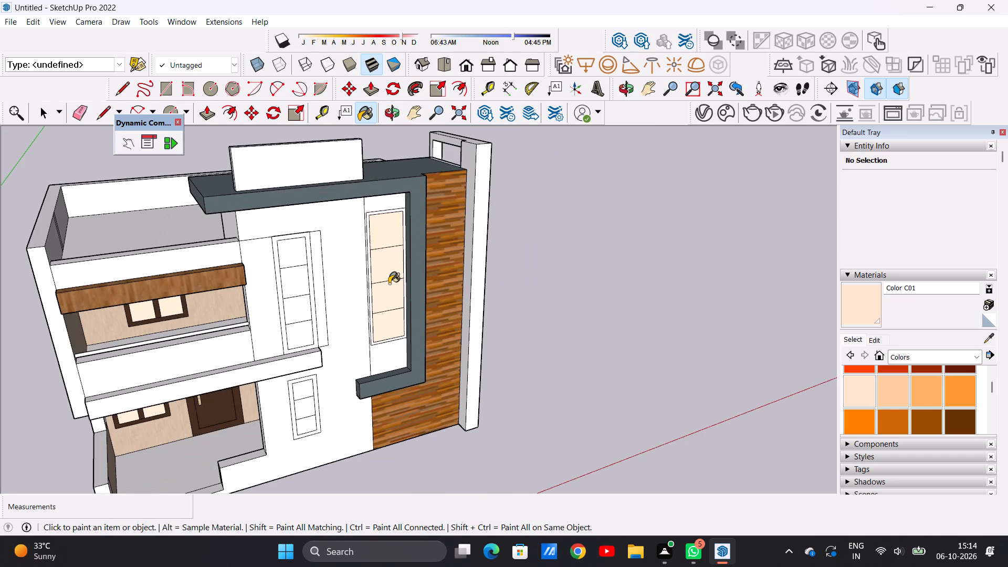
pyautogui.scroll(-4, 403, 270)
pyautogui.moveTo(395, 310); pyautogui.dragTo(343, 275, button='middle')
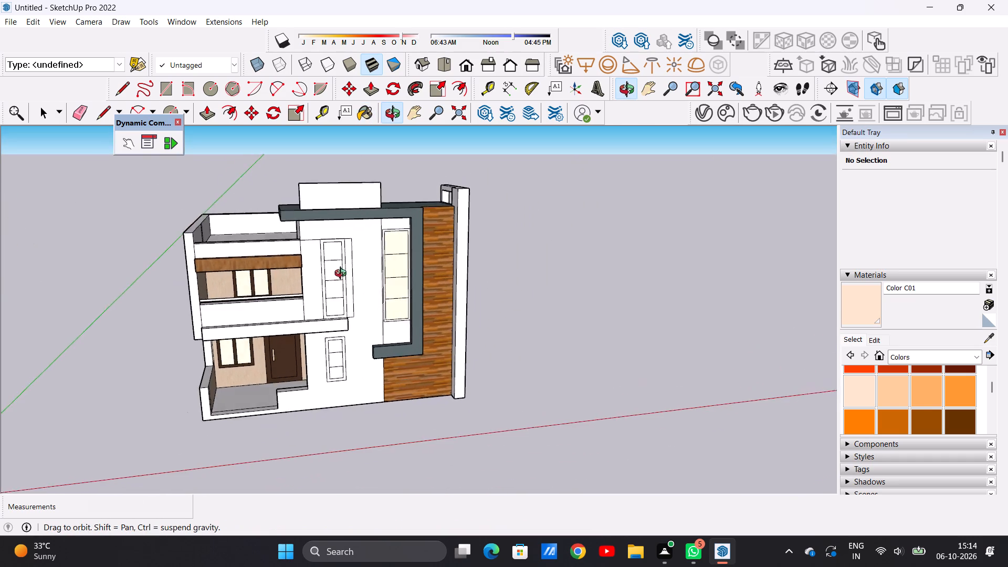
pyautogui.moveTo(343, 275); pyautogui.dragTo(114, 268, button='middle')
pyautogui.scroll(2, 371, 243)
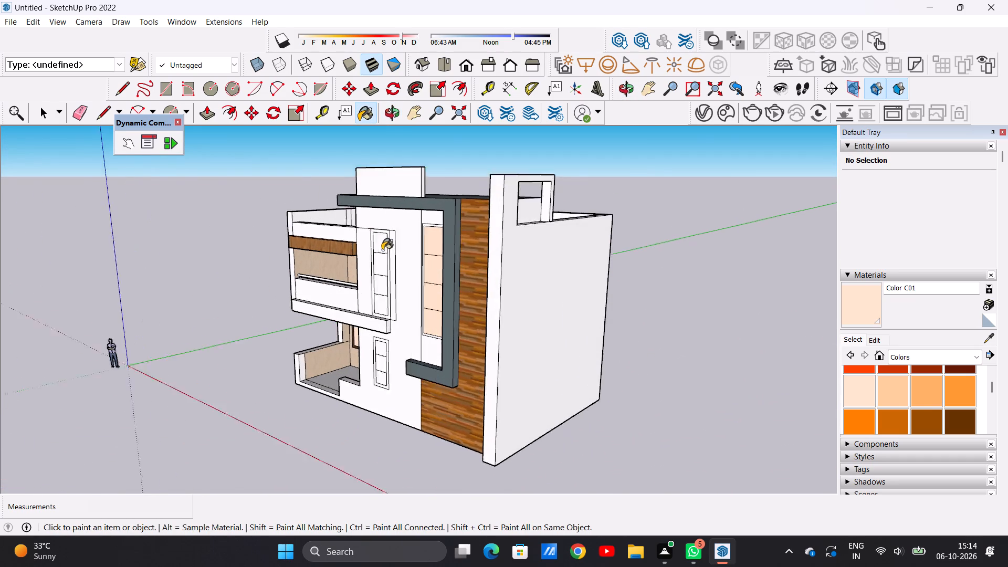
pyautogui.scroll(4, 382, 250)
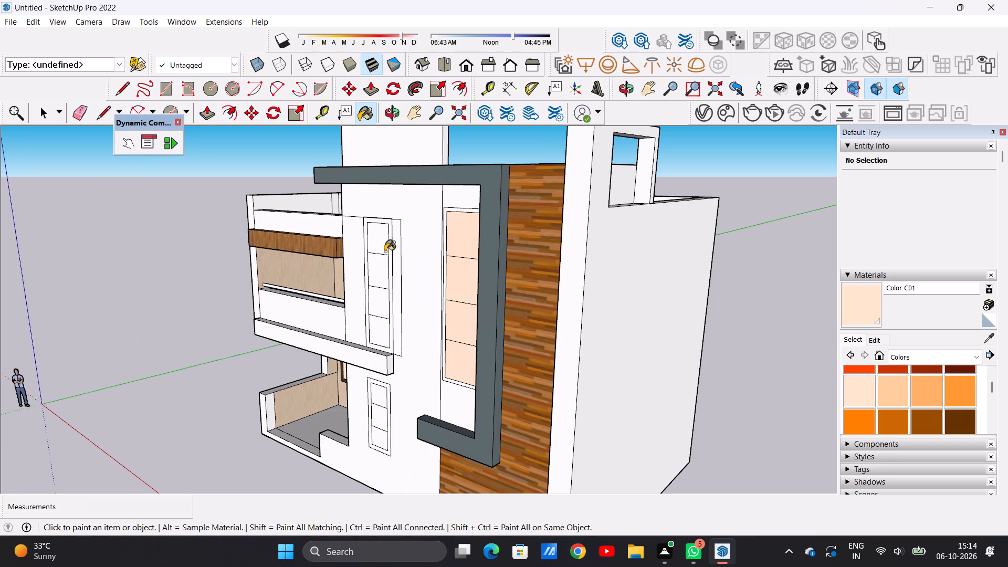
pyautogui.scroll(2, 345, 232)
pyautogui.scroll(-1, 345, 232)
pyautogui.scroll(6, 345, 232)
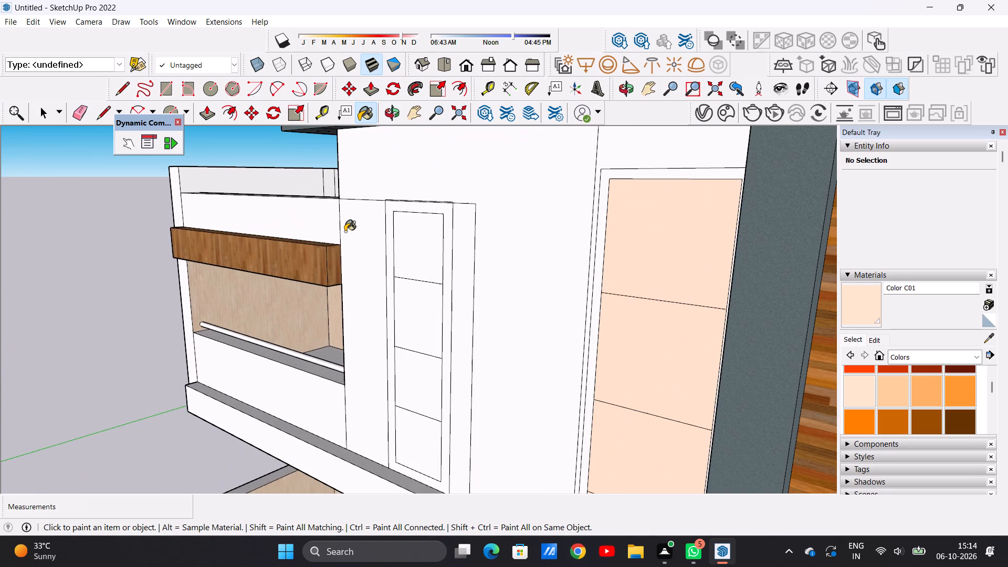
pyautogui.click(424, 242)
pyautogui.click(414, 325)
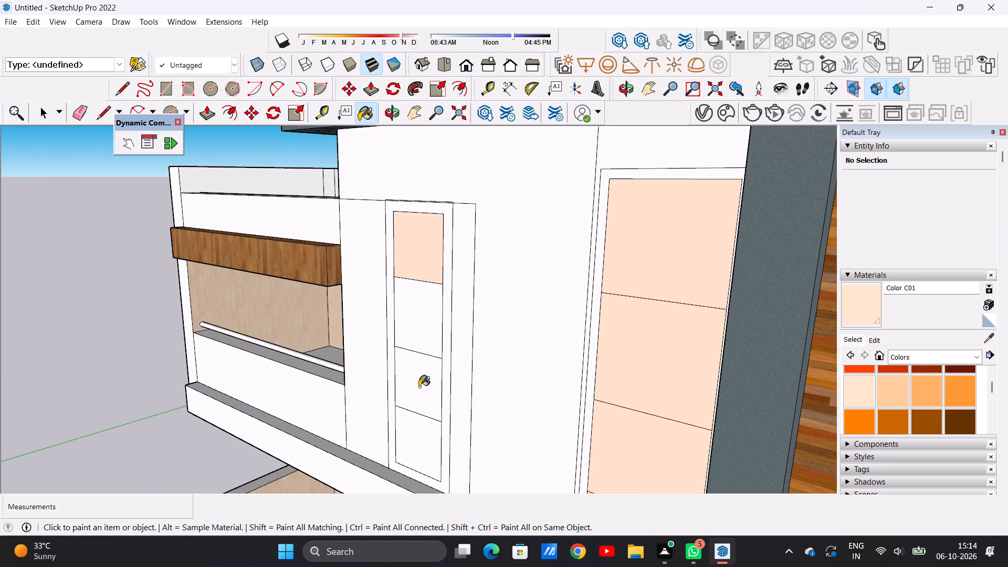
pyautogui.click(419, 387)
pyautogui.click(406, 448)
# Paint the three panes of the narrow ground-floor window with Color C01.
pyautogui.scroll(-14, 461, 230)
pyautogui.scroll(4, 463, 349)
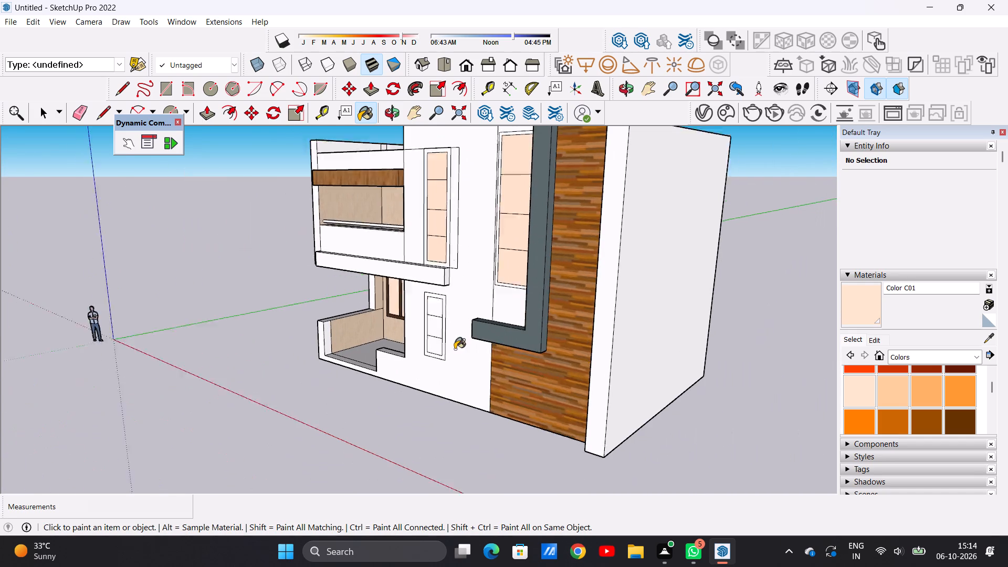
pyautogui.scroll(3, 455, 349)
pyautogui.moveTo(442, 319); pyautogui.dragTo(372, 330, button='middle')
pyautogui.scroll(12, 385, 310)
pyautogui.click(420, 289)
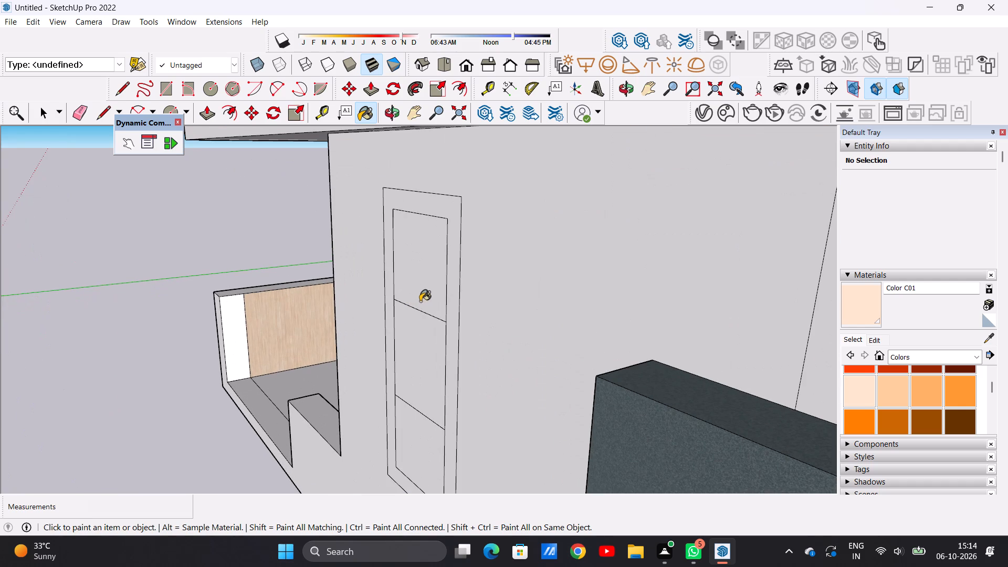
pyautogui.click(421, 350)
pyautogui.click(405, 435)
# Examine the front facade to review the window panes and their unpainted frames.
pyautogui.scroll(-20, 445, 379)
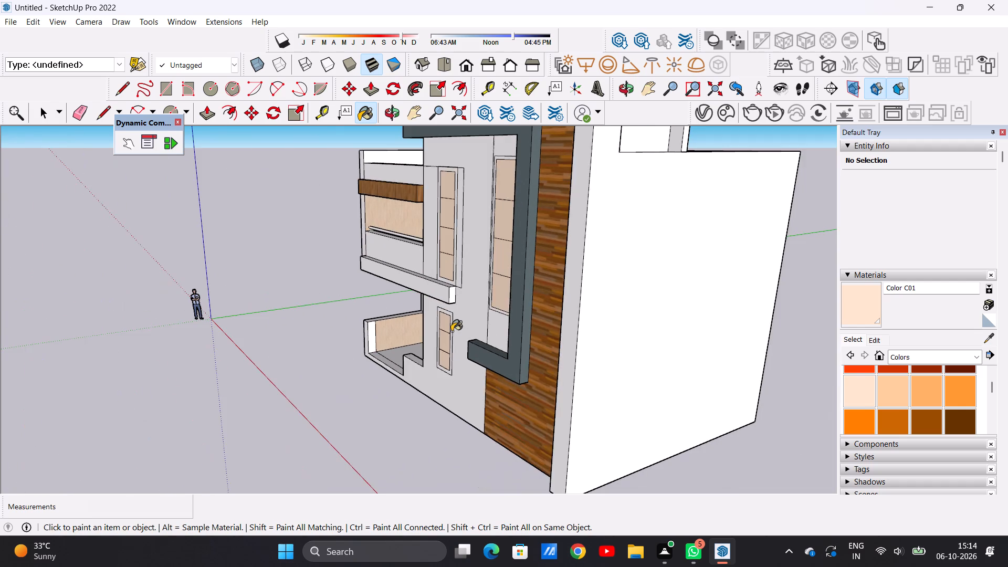
pyautogui.moveTo(418, 345); pyautogui.dragTo(594, 341, button='middle')
pyautogui.moveTo(392, 329); pyautogui.dragTo(523, 328, button='middle')
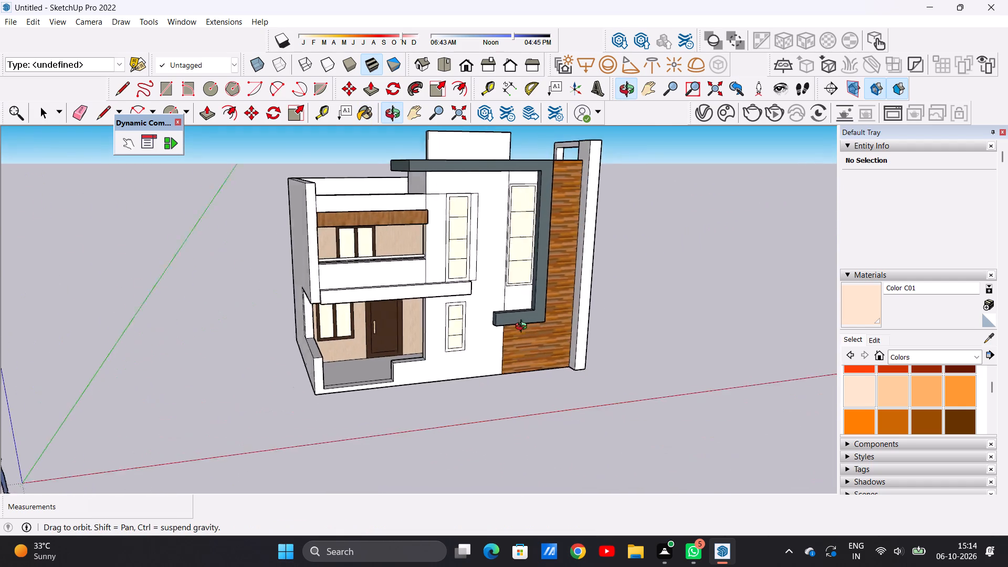
pyautogui.moveTo(523, 328); pyautogui.dragTo(586, 327, button='middle')
pyautogui.scroll(8, 531, 175)
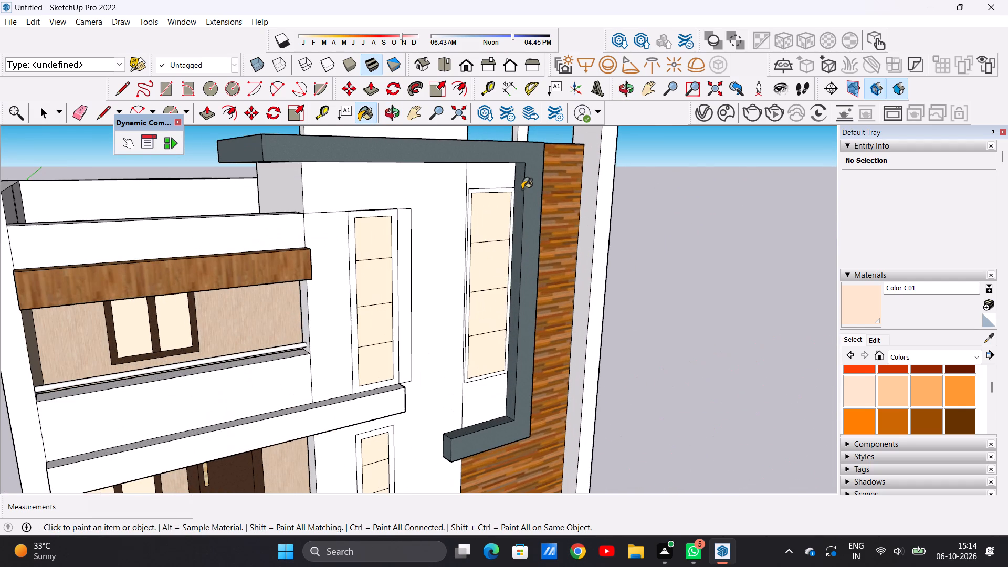
pyautogui.press('space')
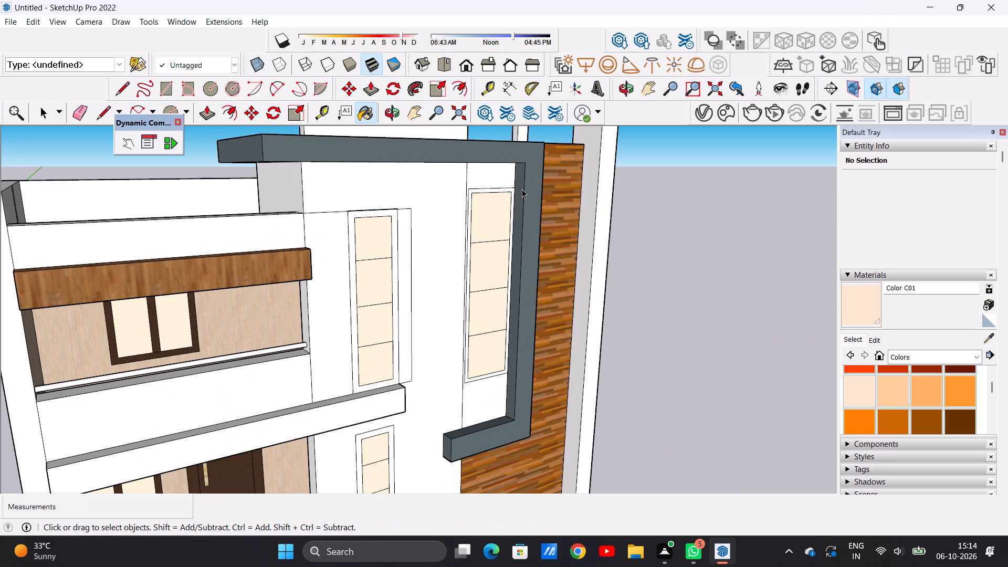
pyautogui.scroll(-2, 418, 261)
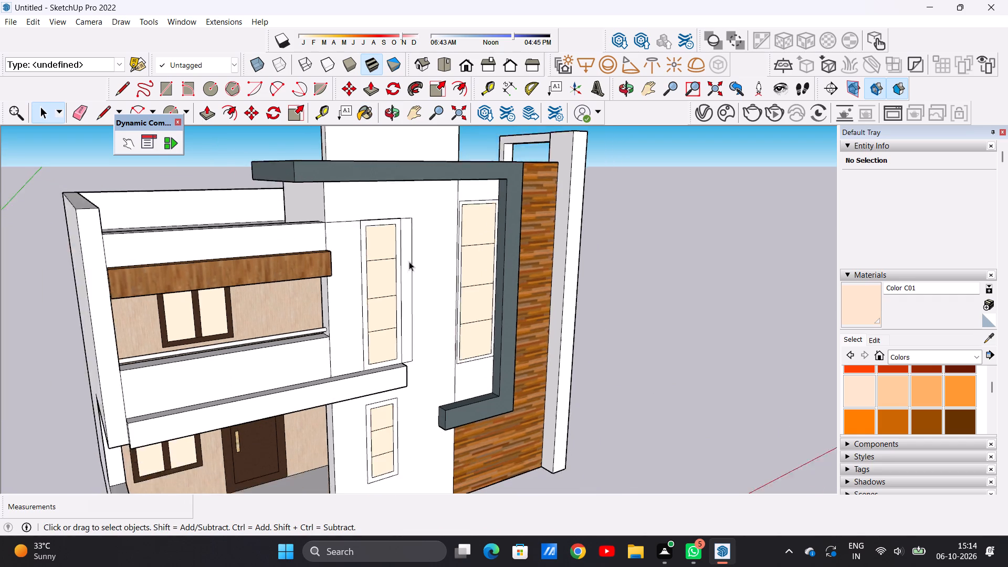
pyautogui.scroll(-2, 409, 261)
pyautogui.scroll(4, 597, 295)
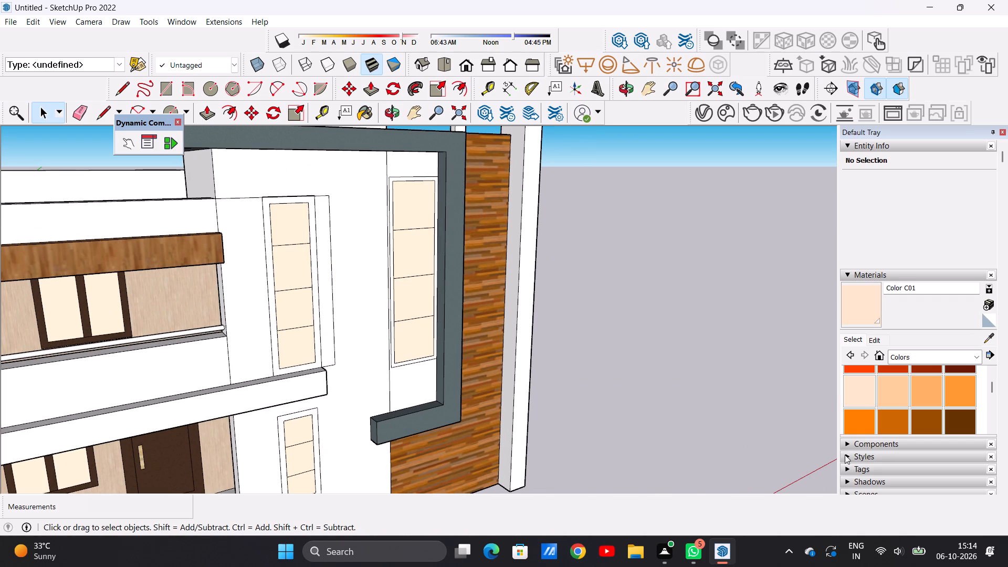
# Paint the frame of the tall window inside the grey surround with Wood Veneer 01 from the Wood collection.
pyautogui.click(979, 358)
pyautogui.click(916, 526)
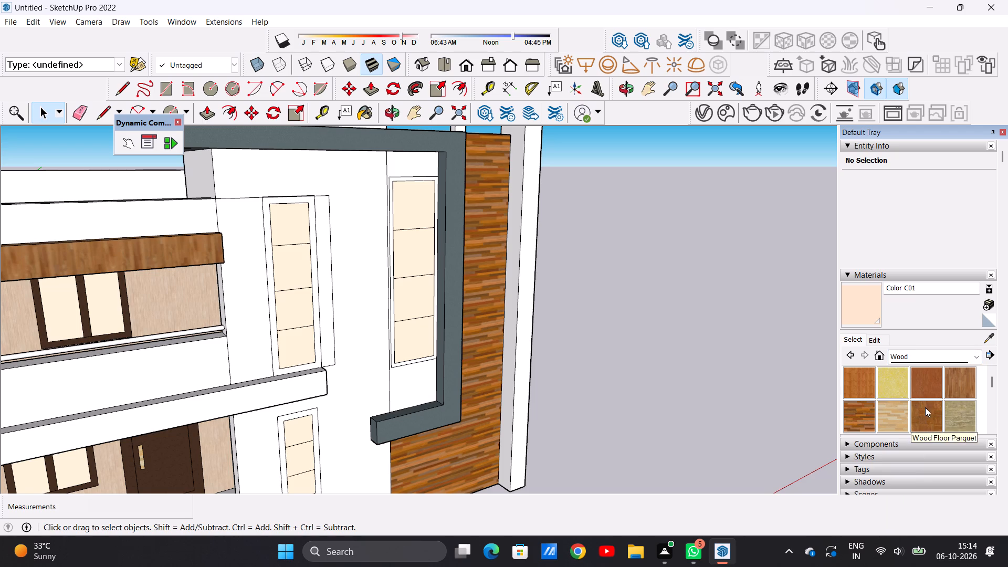
pyautogui.scroll(-1, 925, 407)
pyautogui.click(928, 394)
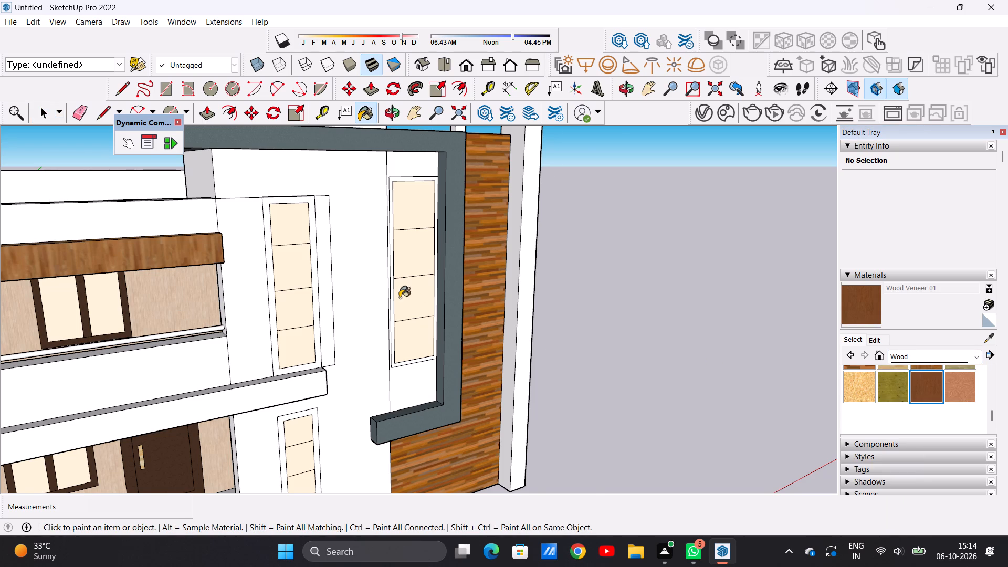
pyautogui.scroll(16, 400, 298)
pyautogui.click(384, 311)
# Paint the frame of the tall upper-floor window next to the balcony with Wood Veneer 01.
pyautogui.scroll(-7, 377, 343)
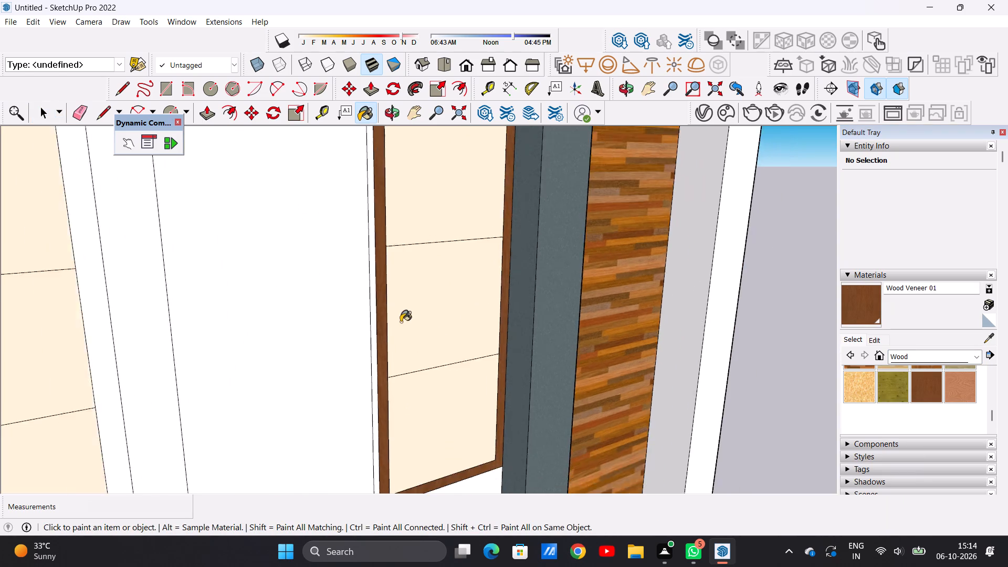
pyautogui.scroll(-17, 401, 322)
pyautogui.scroll(17, 355, 299)
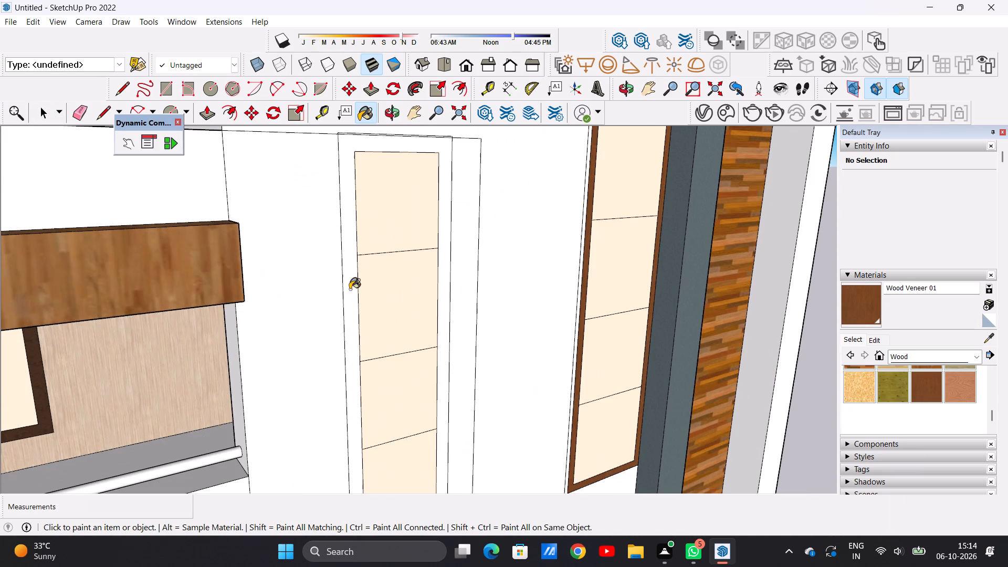
pyautogui.click(350, 289)
# Paint the frame of the narrow ground-floor window with Wood Veneer 01.
pyautogui.scroll(-20, 347, 310)
pyautogui.scroll(-1, 347, 310)
pyautogui.scroll(17, 379, 342)
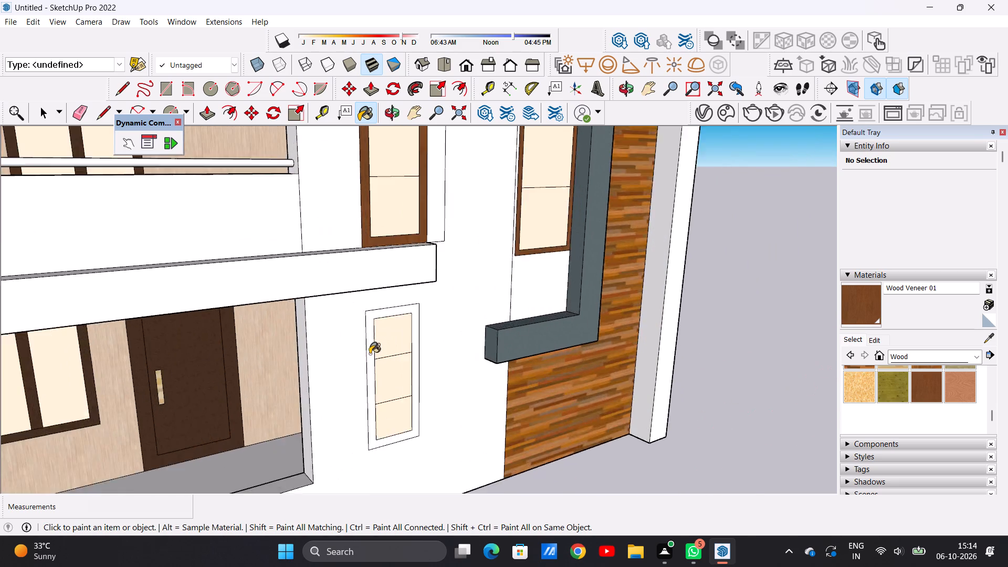
pyautogui.scroll(6, 370, 354)
pyautogui.click(371, 354)
# Examine the front facade from several angles to review the painted window frames, then leave the Paint Bucket tool.
pyautogui.scroll(-8, 371, 354)
pyautogui.scroll(1, 398, 335)
pyautogui.scroll(-11, 398, 335)
pyautogui.moveTo(436, 333); pyautogui.dragTo(403, 333, button='middle')
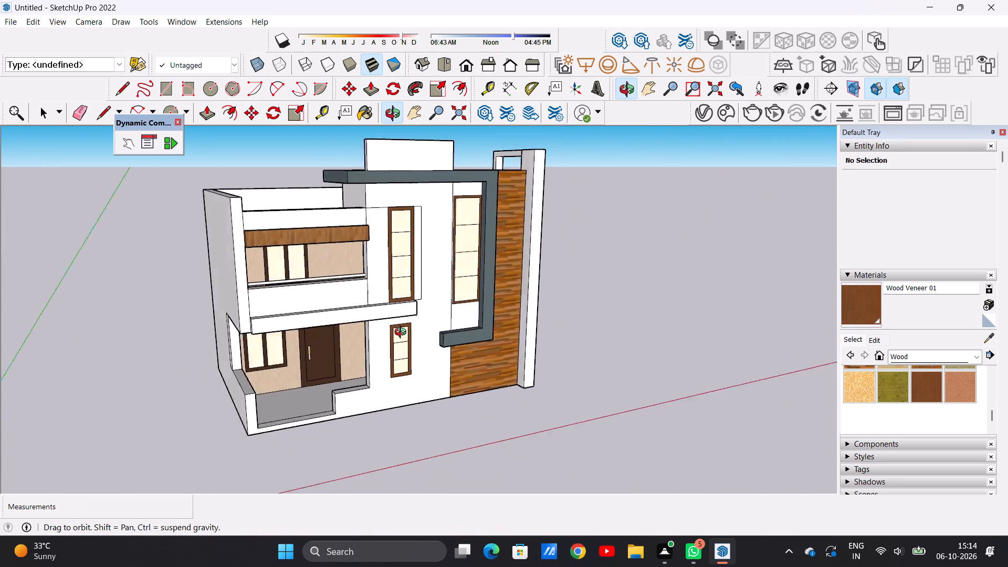
pyautogui.moveTo(403, 333); pyautogui.dragTo(239, 340, button='middle')
pyautogui.scroll(-2, 321, 316)
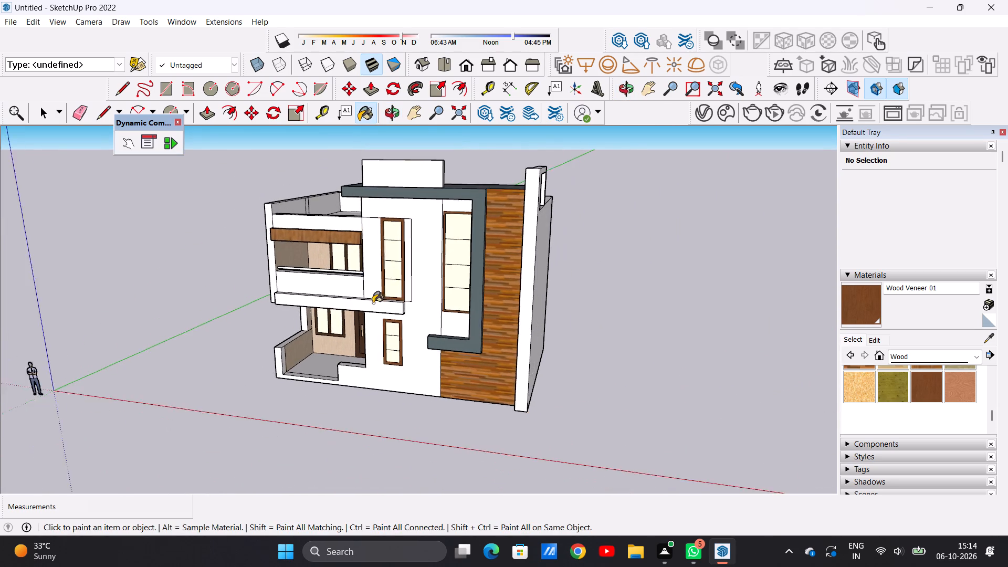
pyautogui.scroll(-2, 373, 303)
pyautogui.scroll(12, 353, 249)
pyautogui.scroll(-9, 439, 244)
pyautogui.moveTo(364, 280); pyautogui.dragTo(437, 281, button='middle')
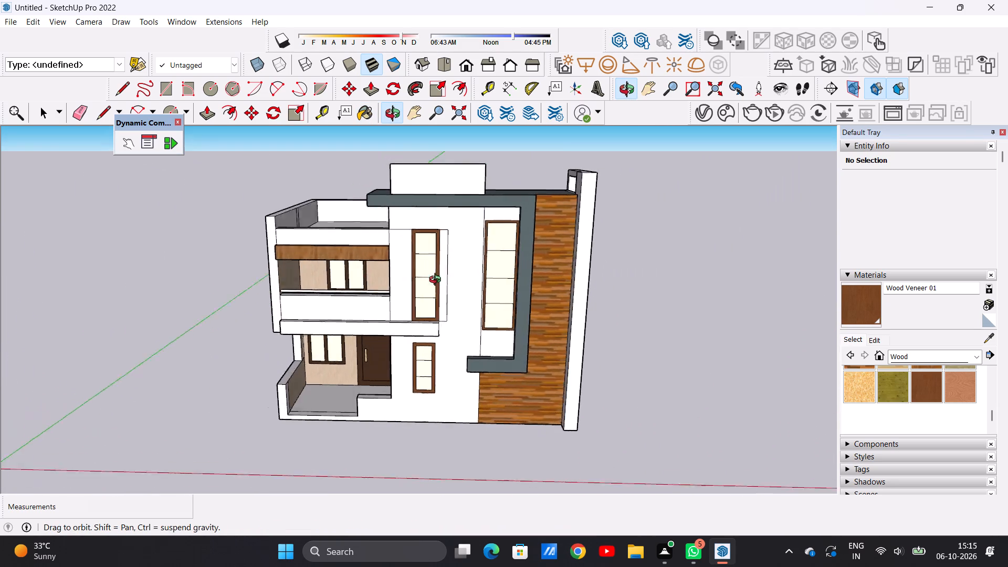
pyautogui.moveTo(437, 281); pyautogui.dragTo(460, 265, button='middle')
pyautogui.middleClick(434, 265)
pyautogui.scroll(-6, 442, 265)
pyautogui.scroll(4, 496, 258)
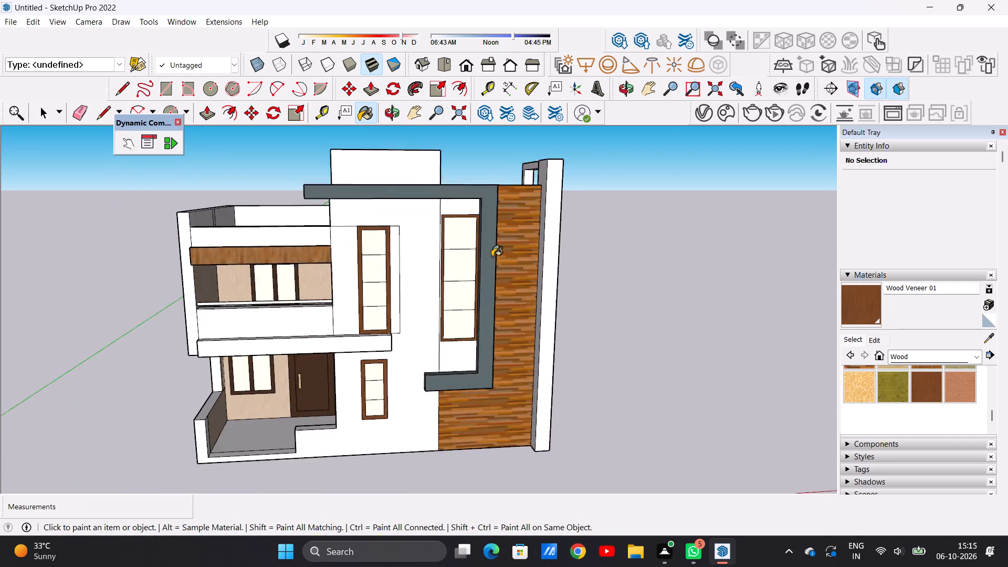
pyautogui.scroll(11, 492, 257)
pyautogui.scroll(-11, 454, 264)
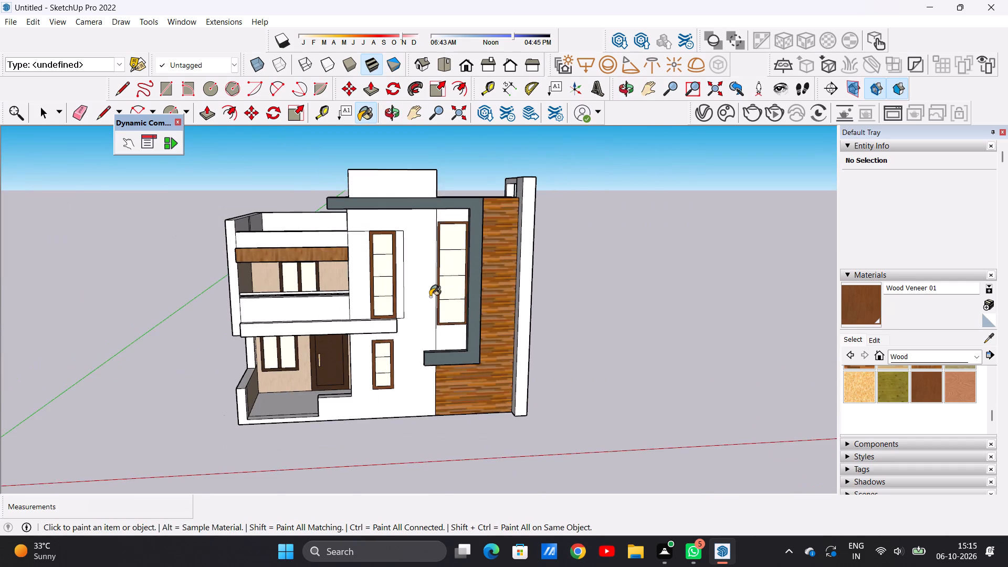
pyautogui.scroll(5, 424, 304)
pyautogui.scroll(-5, 424, 260)
pyautogui.moveTo(305, 279); pyautogui.dragTo(82, 281, button='middle')
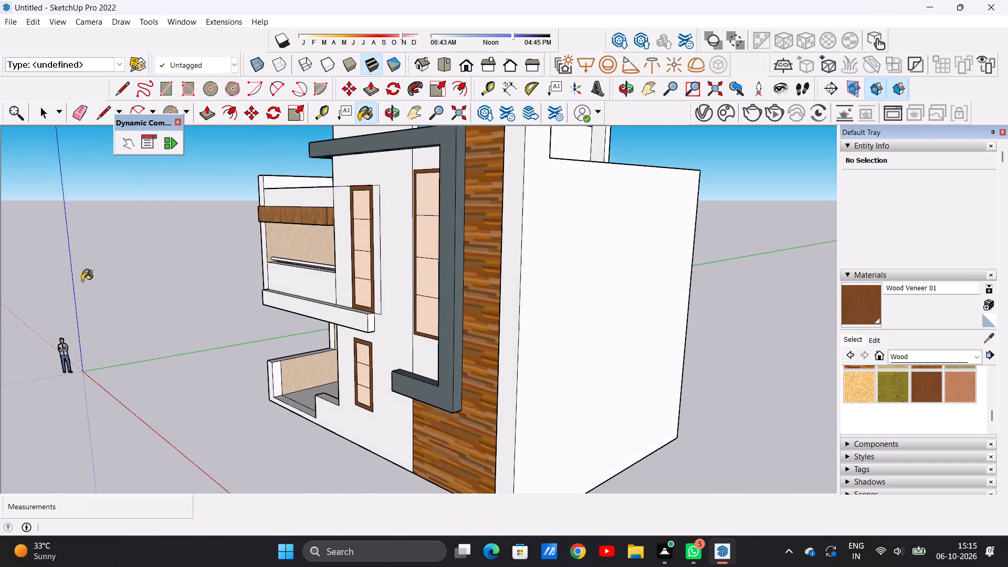
pyautogui.scroll(5, 277, 288)
pyautogui.moveTo(316, 290); pyautogui.dragTo(426, 282, button='middle')
pyautogui.scroll(-8, 342, 285)
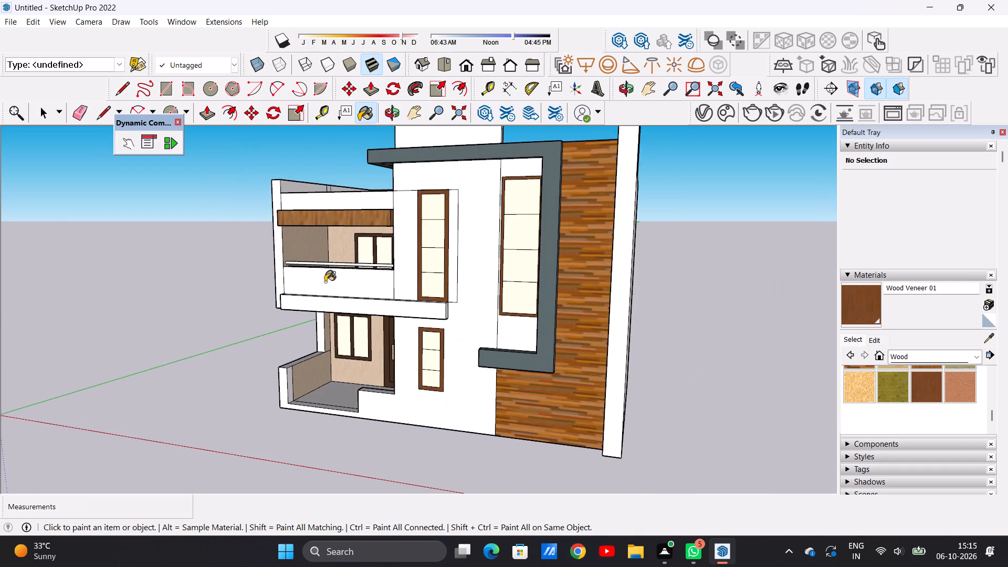
pyautogui.moveTo(387, 283); pyautogui.dragTo(456, 282, button='middle')
pyautogui.scroll(-8, 390, 271)
pyautogui.scroll(7, 422, 256)
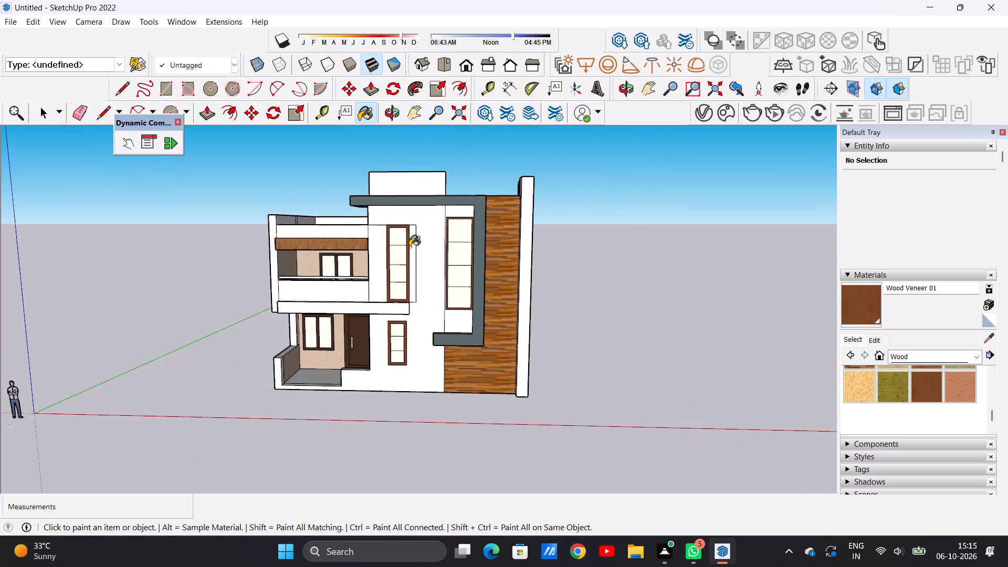
pyautogui.scroll(6, 409, 247)
pyautogui.scroll(-5, 409, 245)
pyautogui.moveTo(296, 256); pyautogui.dragTo(286, 264, button='middle')
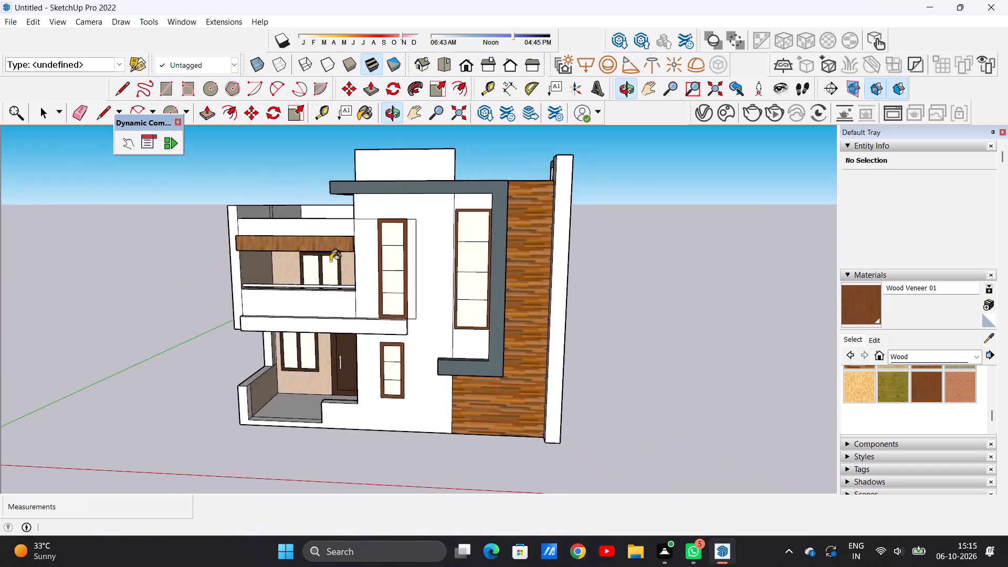
pyautogui.scroll(5, 367, 250)
pyautogui.scroll(-6, 366, 255)
pyautogui.moveTo(340, 258); pyautogui.dragTo(407, 249, button='middle')
pyautogui.scroll(1, 398, 217)
pyautogui.scroll(-1, 397, 217)
pyautogui.scroll(5, 397, 217)
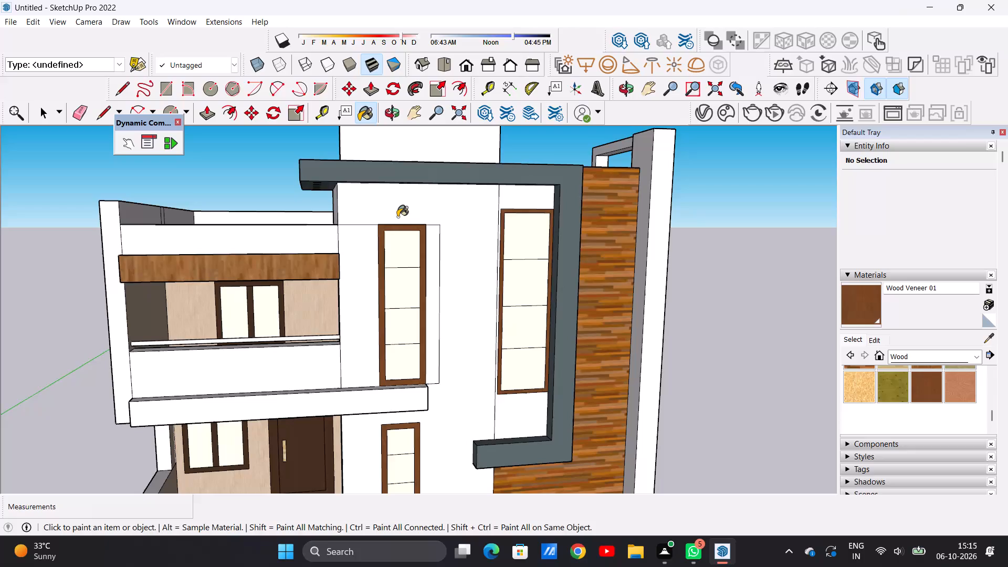
pyautogui.press('space')
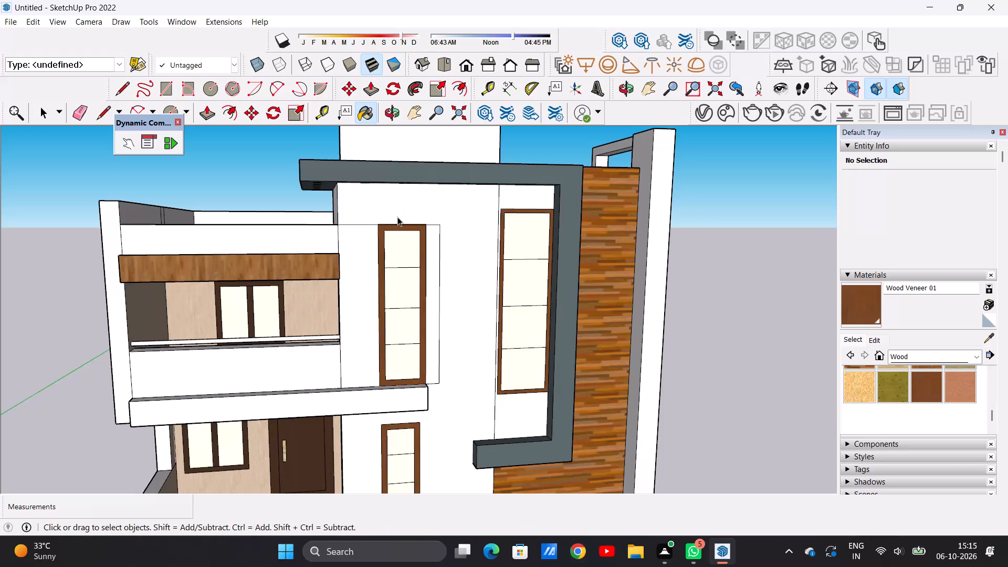
pyautogui.scroll(-9, 402, 210)
pyautogui.scroll(2, 405, 251)
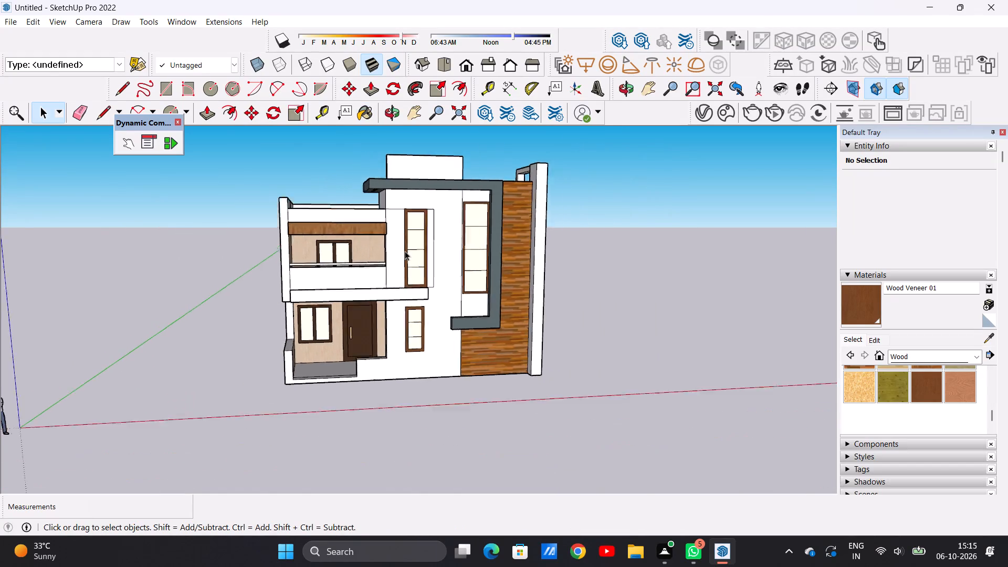
pyautogui.scroll(4, 405, 251)
pyautogui.press('space')
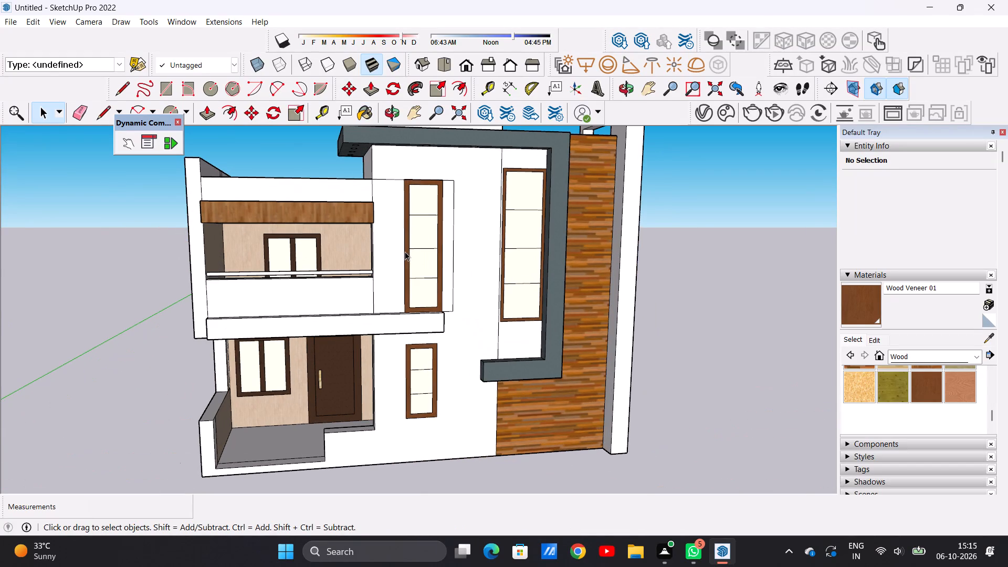
pyautogui.scroll(-5, 402, 270)
pyautogui.scroll(7, 392, 322)
pyautogui.scroll(-5, 437, 270)
pyautogui.moveTo(382, 308); pyautogui.dragTo(352, 335, button='middle')
pyautogui.scroll(7, 355, 245)
pyautogui.moveTo(343, 274); pyautogui.dragTo(415, 270, button='middle')
pyautogui.scroll(-10, 412, 267)
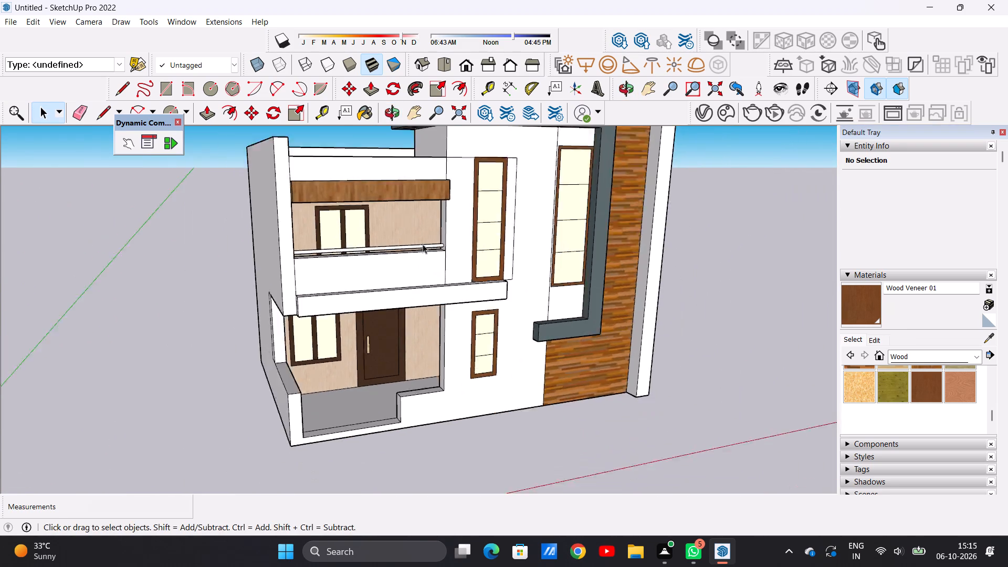
# Examine the balcony railing and parapet up close where they meet the white wall beside the tall window.
pyautogui.scroll(-3, 423, 244)
pyautogui.scroll(1, 411, 265)
pyautogui.moveTo(405, 267); pyautogui.dragTo(384, 271, button='middle')
pyautogui.scroll(6, 432, 241)
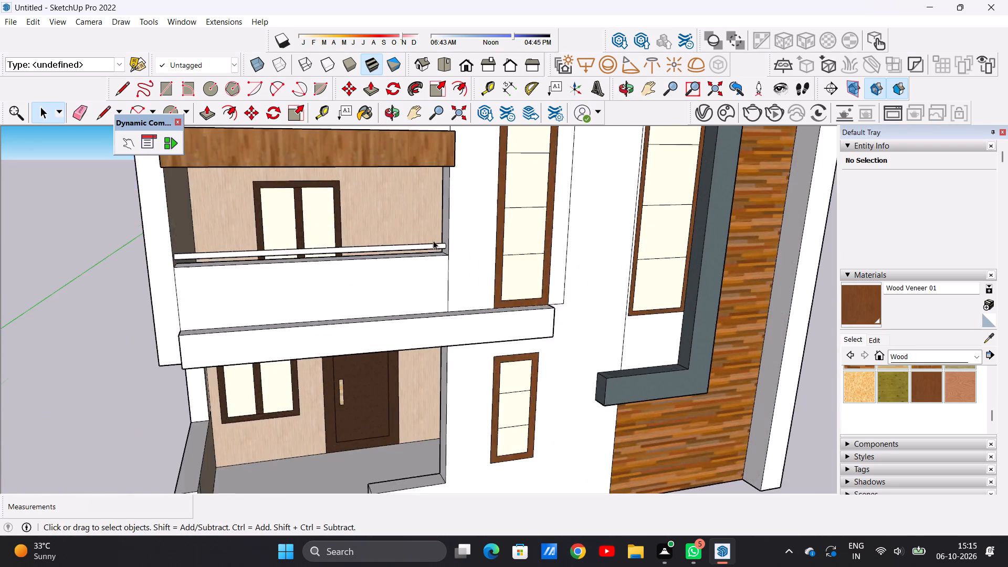
pyautogui.scroll(9, 433, 240)
pyautogui.moveTo(436, 248); pyautogui.dragTo(452, 240, button='middle')
pyautogui.scroll(1, 454, 240)
pyautogui.scroll(-5, 451, 243)
pyautogui.scroll(6, 468, 237)
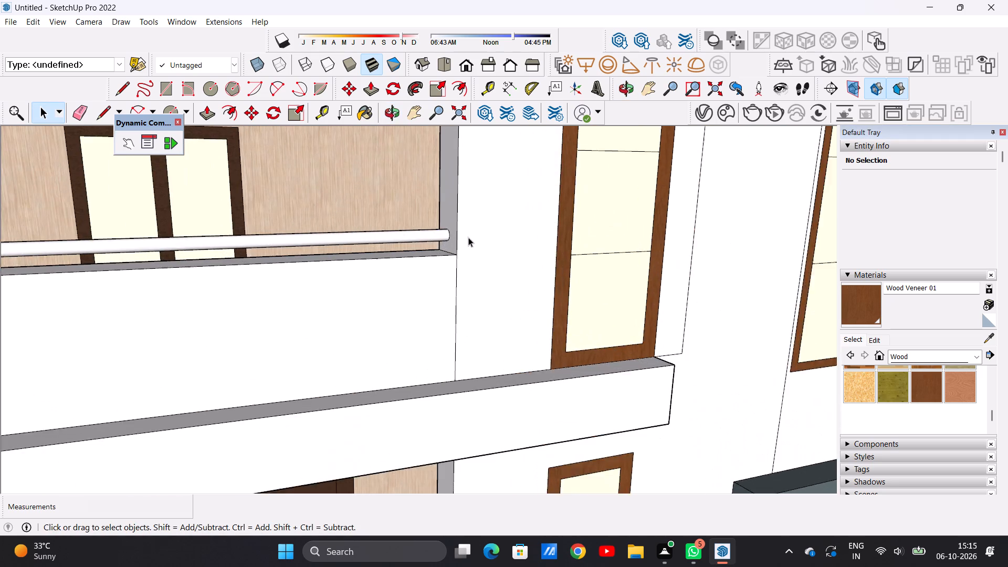
pyautogui.scroll(4, 453, 239)
pyautogui.scroll(-7, 452, 239)
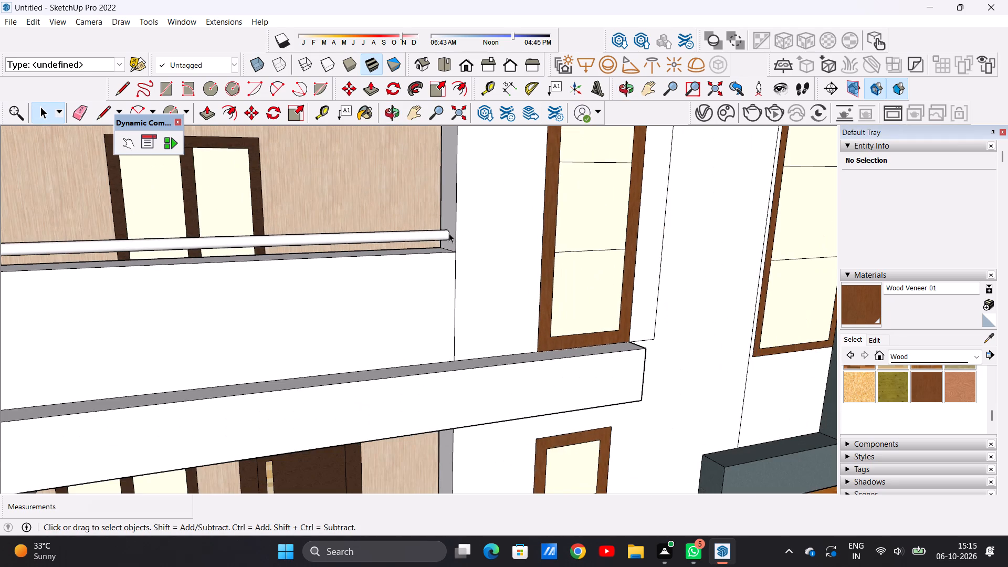
pyautogui.scroll(-5, 454, 221)
pyautogui.scroll(2, 438, 237)
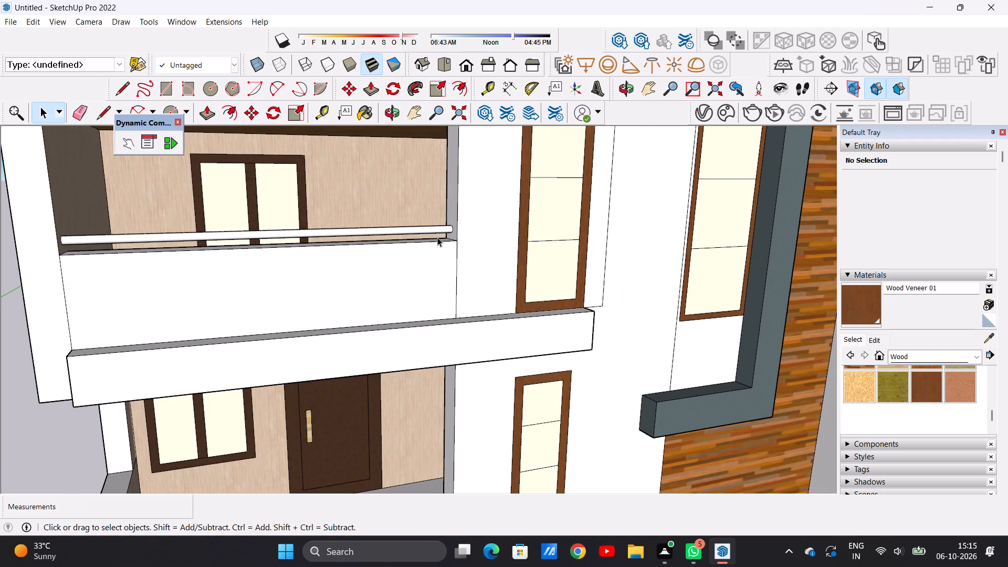
pyautogui.scroll(-5, 440, 235)
pyautogui.moveTo(418, 247); pyautogui.dragTo(476, 276, button='middle')
pyautogui.scroll(7, 468, 239)
pyautogui.scroll(-5, 462, 238)
pyautogui.moveTo(471, 274); pyautogui.dragTo(405, 279, button='middle')
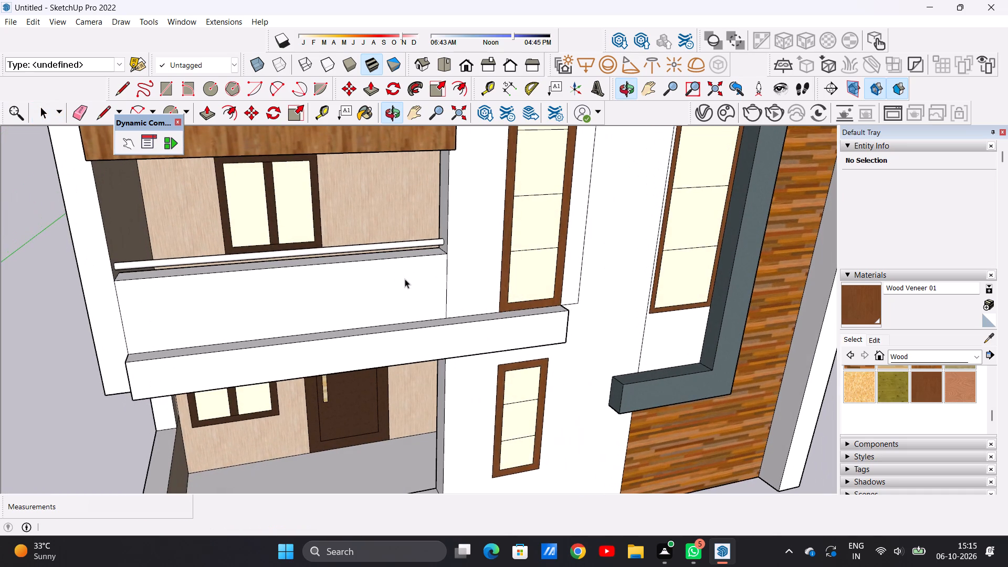
pyautogui.scroll(-5, 393, 285)
pyautogui.moveTo(358, 288); pyautogui.dragTo(463, 277, button='middle')
pyautogui.scroll(6, 454, 262)
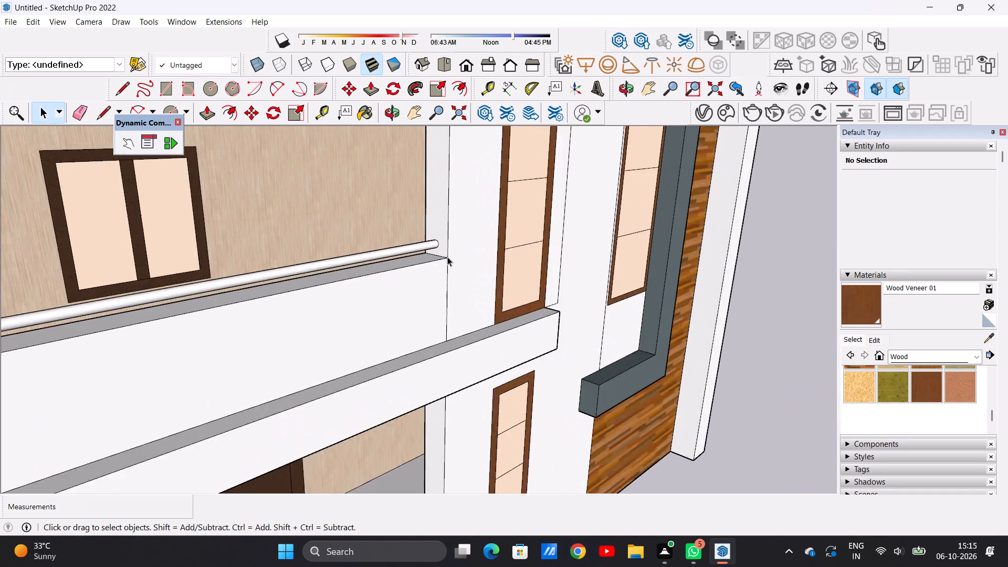
pyautogui.scroll(5, 447, 257)
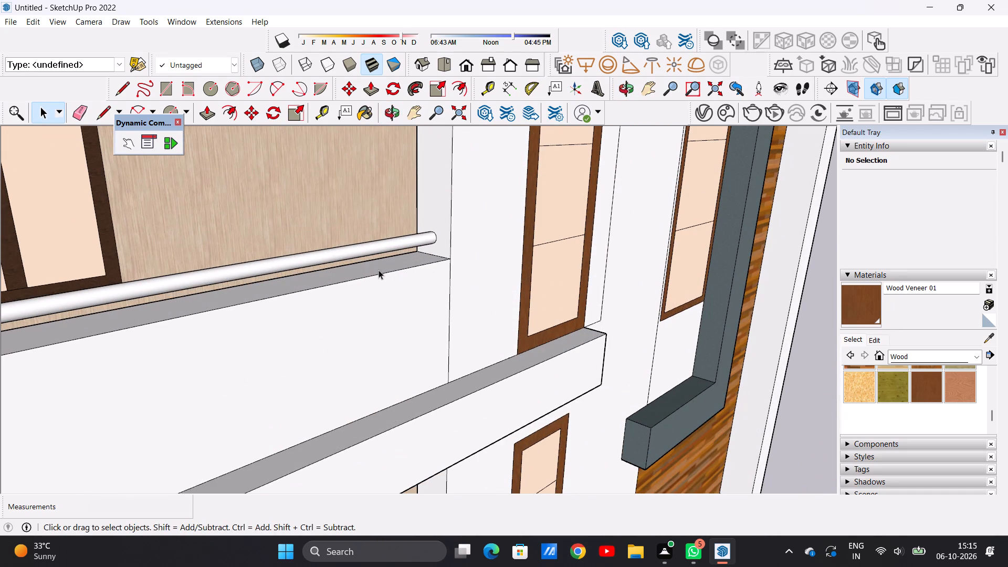
pyautogui.scroll(-7, 342, 292)
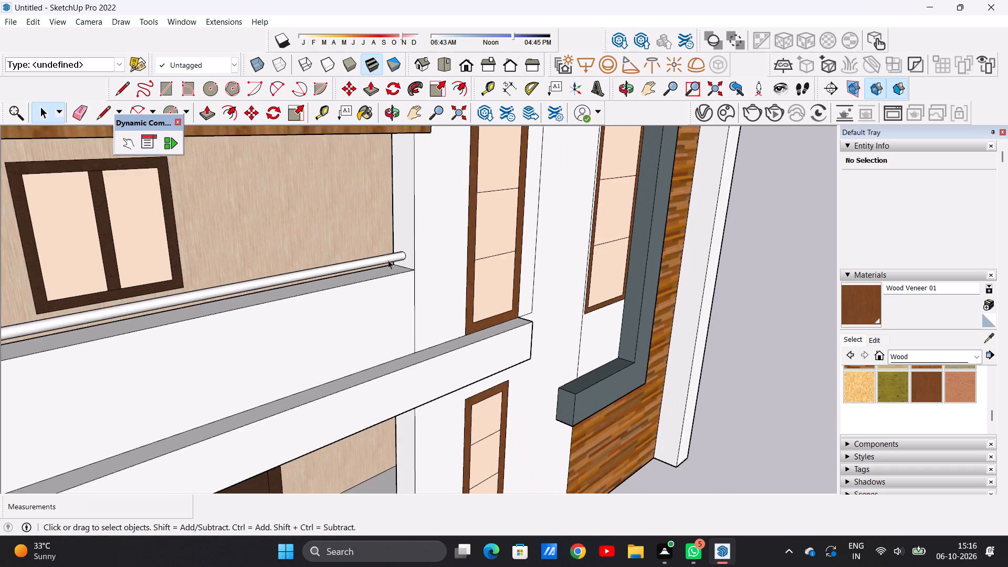
# Examine the whole house exterior from the front and both sides to review the facade finishes and remaining white surfaces.
pyautogui.scroll(-7, 388, 260)
pyautogui.moveTo(485, 293); pyautogui.dragTo(342, 285, button='middle')
pyautogui.scroll(-7, 354, 291)
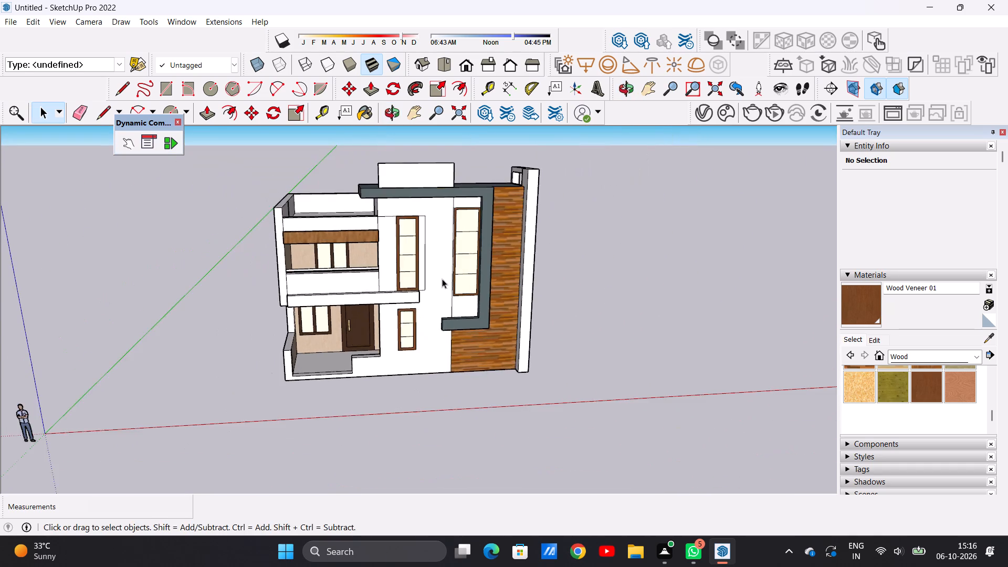
pyautogui.moveTo(442, 279); pyautogui.dragTo(235, 271, button='middle')
pyautogui.scroll(11, 495, 236)
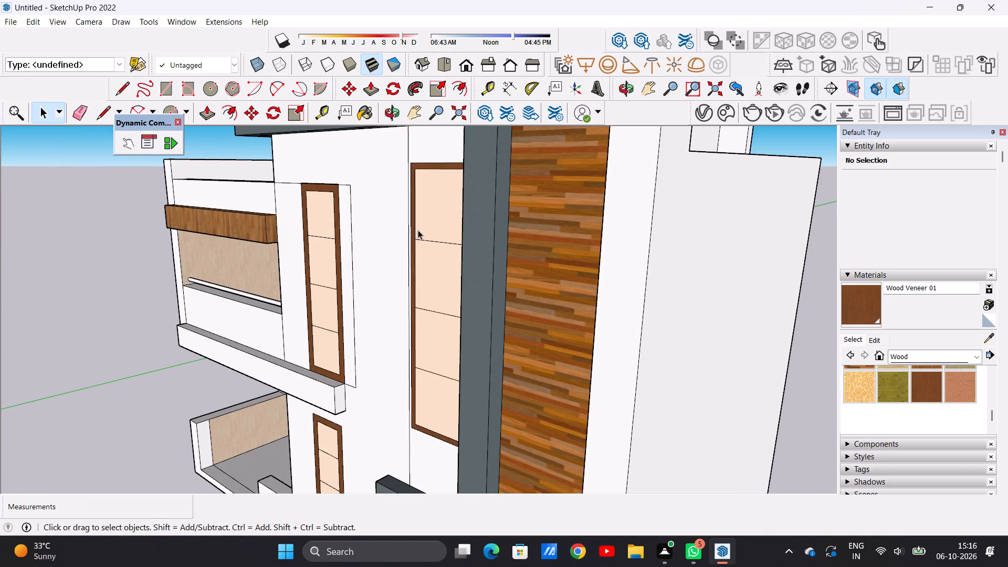
pyautogui.scroll(-8, 455, 241)
pyautogui.scroll(1, 482, 241)
pyautogui.scroll(-8, 487, 241)
pyautogui.moveTo(356, 246); pyautogui.dragTo(601, 250, button='middle')
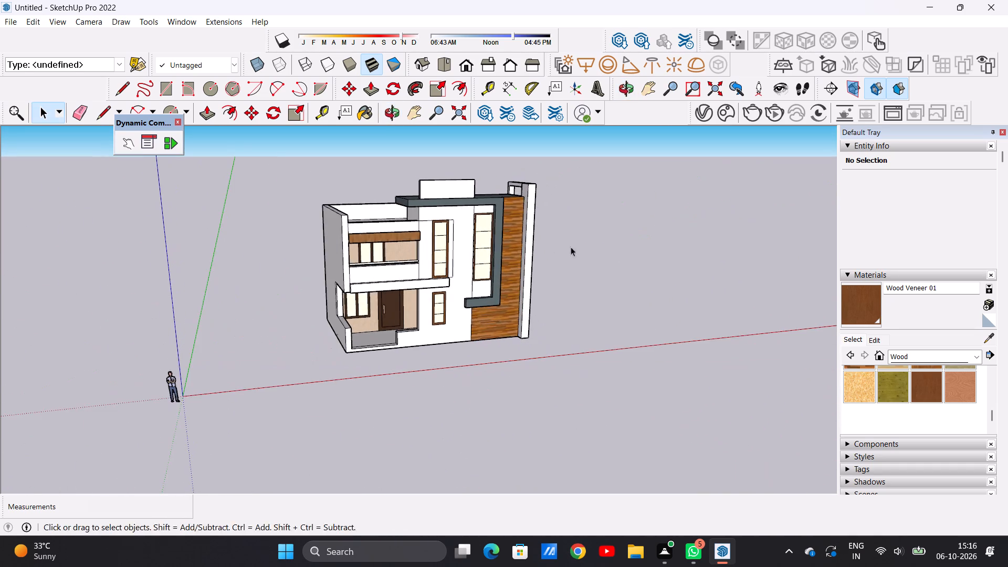
pyautogui.moveTo(287, 259); pyautogui.dragTo(434, 258, button='middle')
pyautogui.scroll(13, 422, 232)
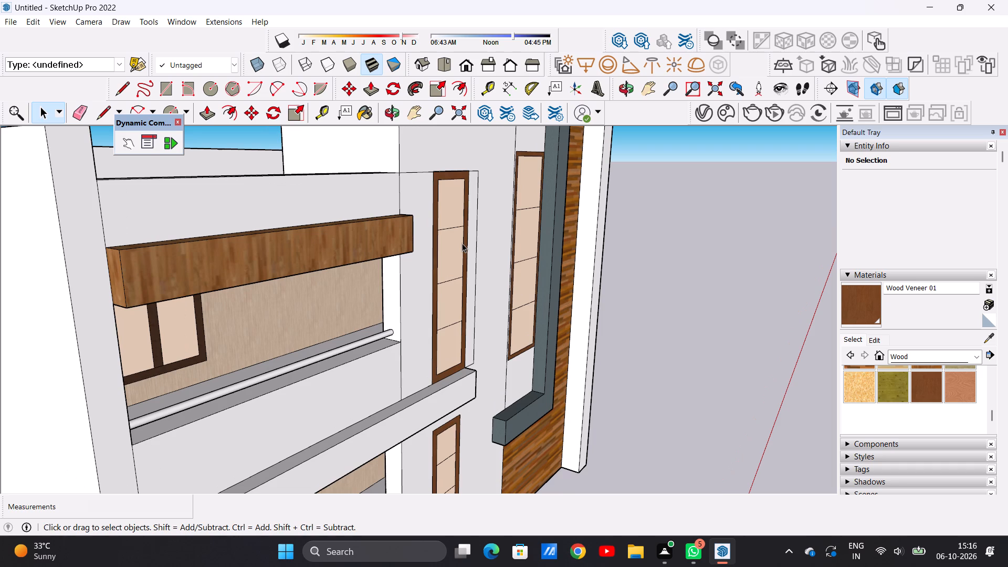
pyautogui.scroll(-11, 462, 243)
pyautogui.moveTo(488, 255); pyautogui.dragTo(360, 245, button='middle')
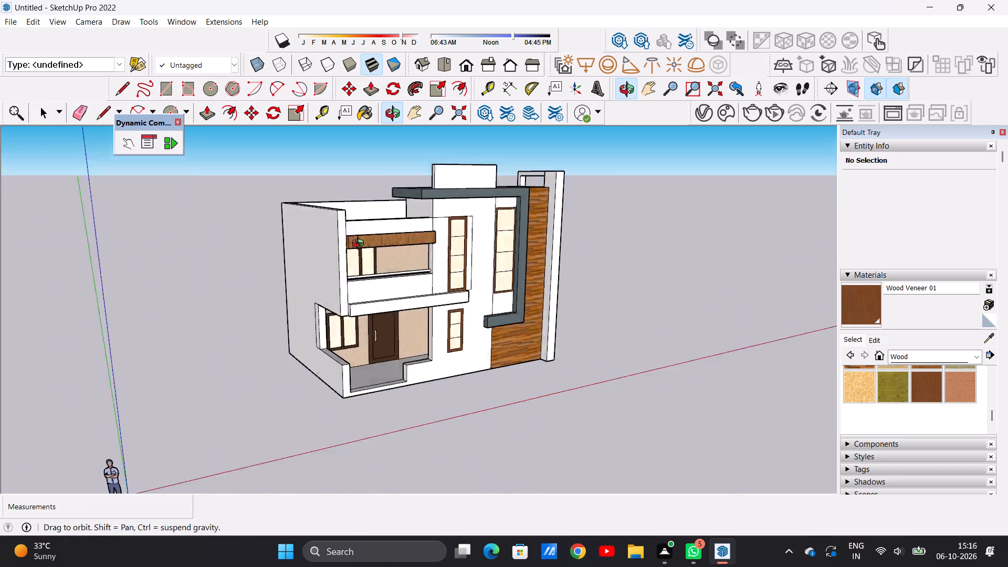
pyautogui.moveTo(360, 245); pyautogui.dragTo(269, 249, button='middle')
pyautogui.scroll(4, 379, 243)
pyautogui.scroll(-1, 419, 233)
pyautogui.scroll(1, 424, 236)
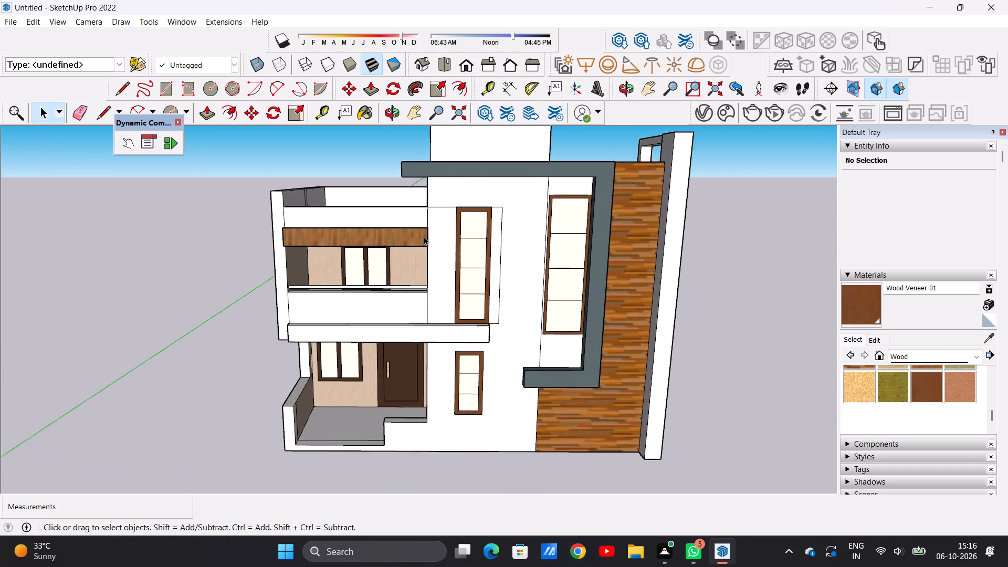
pyautogui.scroll(6, 424, 236)
pyautogui.scroll(-7, 425, 256)
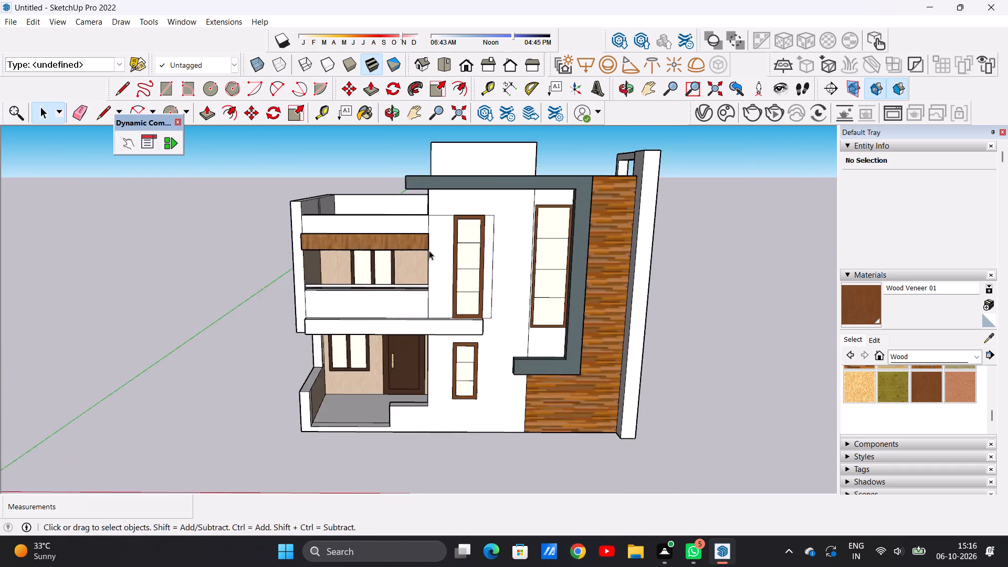
pyautogui.scroll(-3, 429, 250)
pyautogui.scroll(5, 440, 230)
pyautogui.moveTo(434, 230); pyautogui.dragTo(334, 235, button='middle')
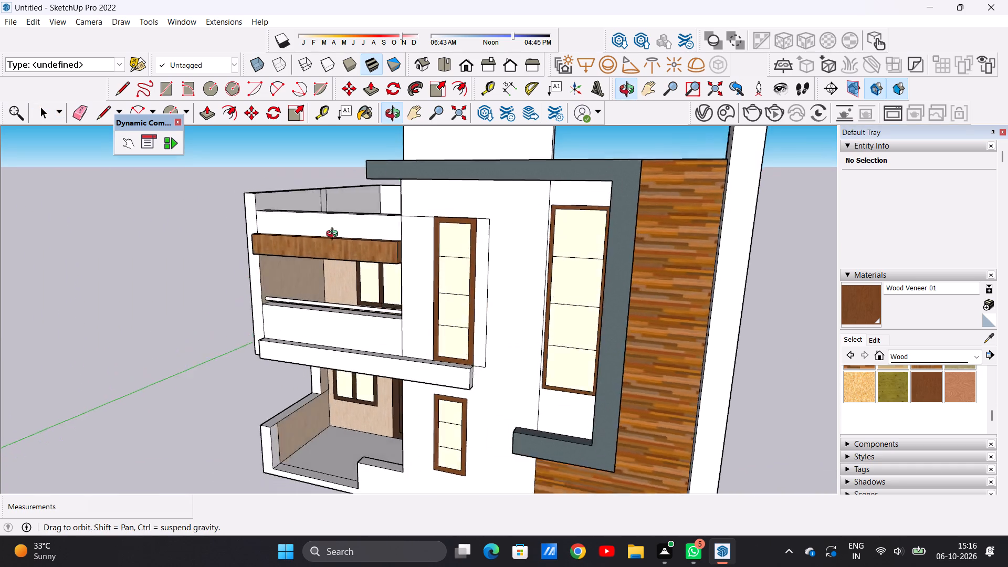
pyautogui.moveTo(334, 235); pyautogui.dragTo(432, 239, button='middle')
pyautogui.scroll(-4, 433, 238)
pyautogui.moveTo(435, 262); pyautogui.dragTo(435, 260, button='middle')
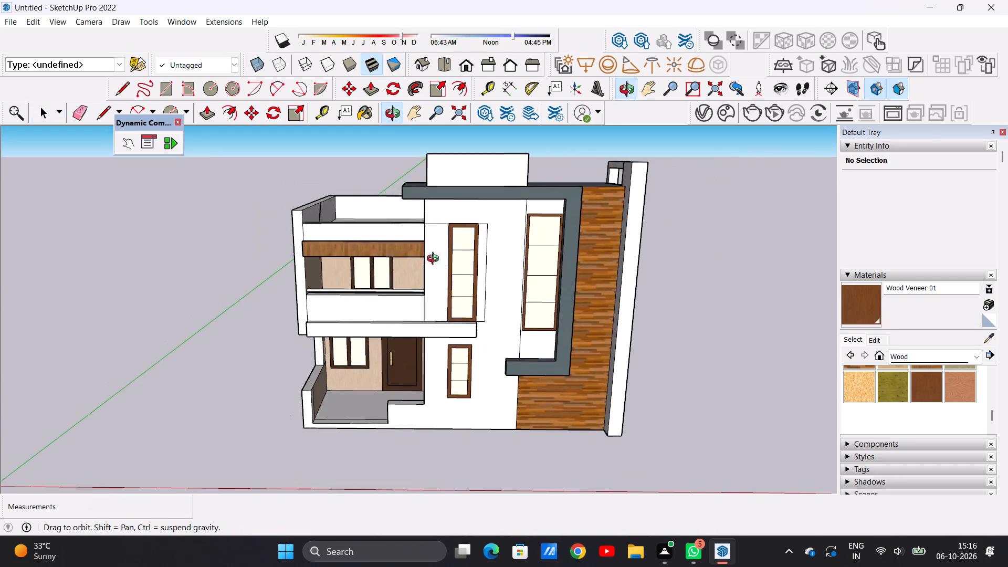
pyautogui.moveTo(435, 260); pyautogui.dragTo(441, 249, button='middle')
pyautogui.scroll(5, 444, 242)
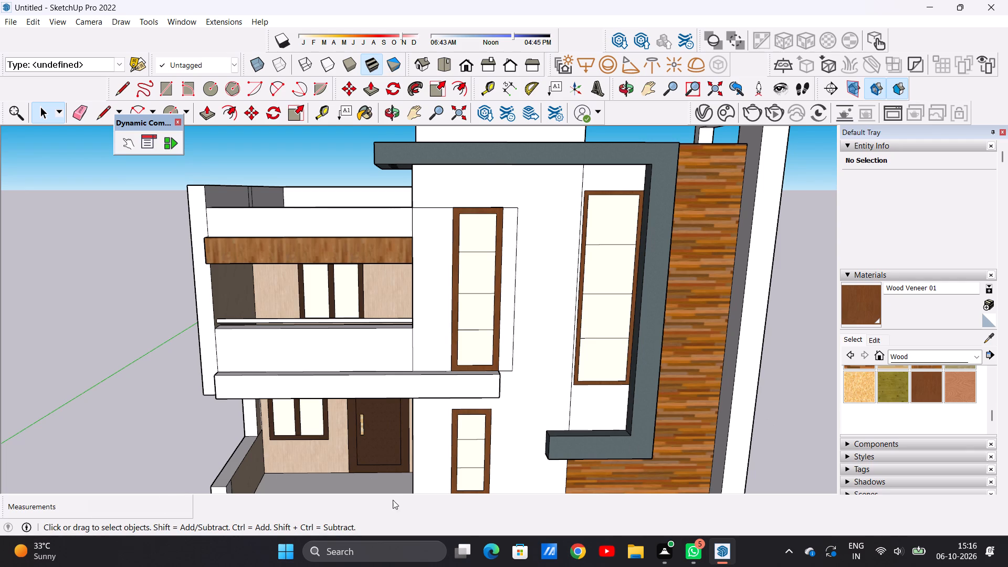
# Paint the upper-floor wall band above the balcony canopy and the wall strip beside the tall window with Formica Laminate Light.
pyautogui.scroll(1, 918, 425)
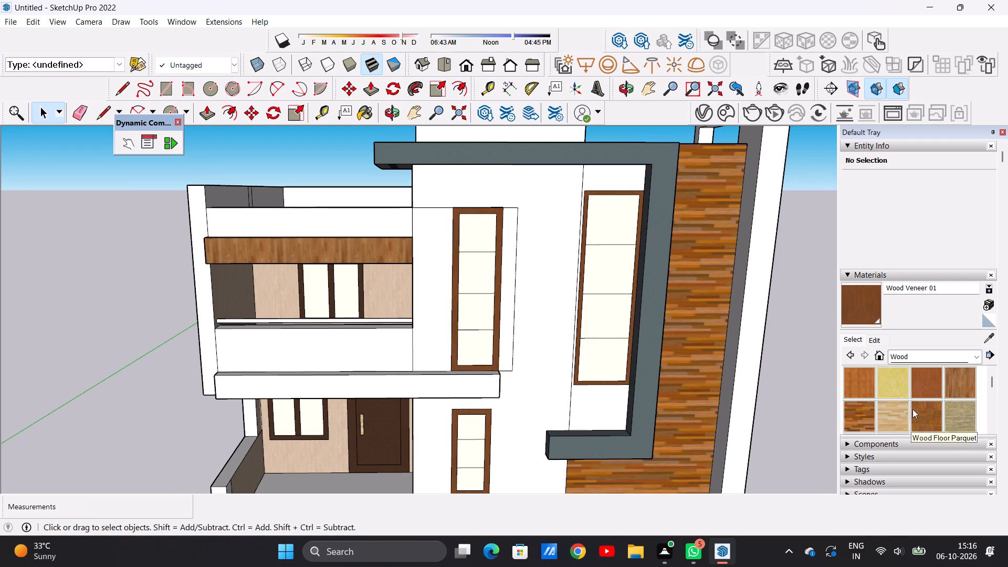
pyautogui.click(976, 353)
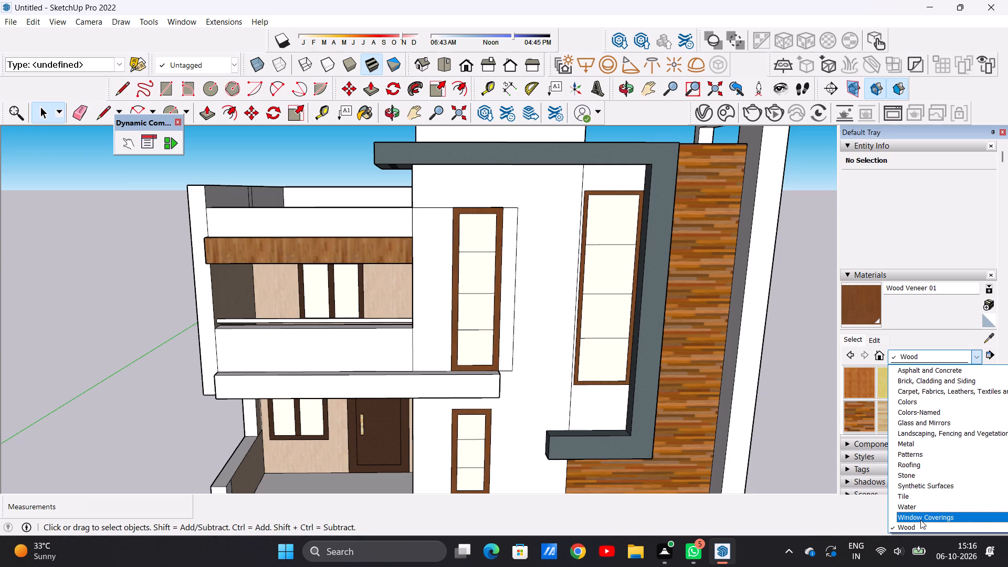
pyautogui.click(919, 481)
pyautogui.click(864, 415)
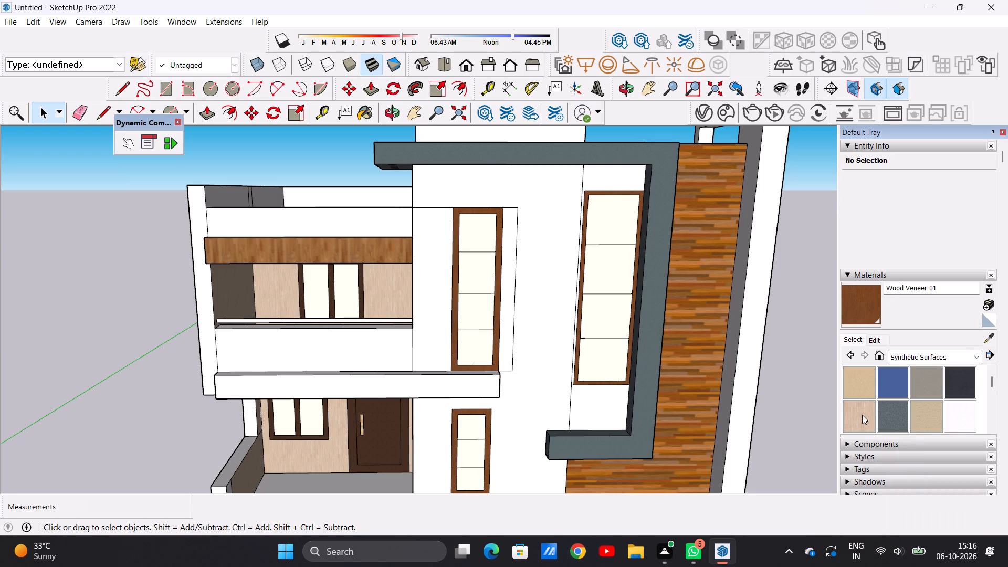
pyautogui.click(351, 218)
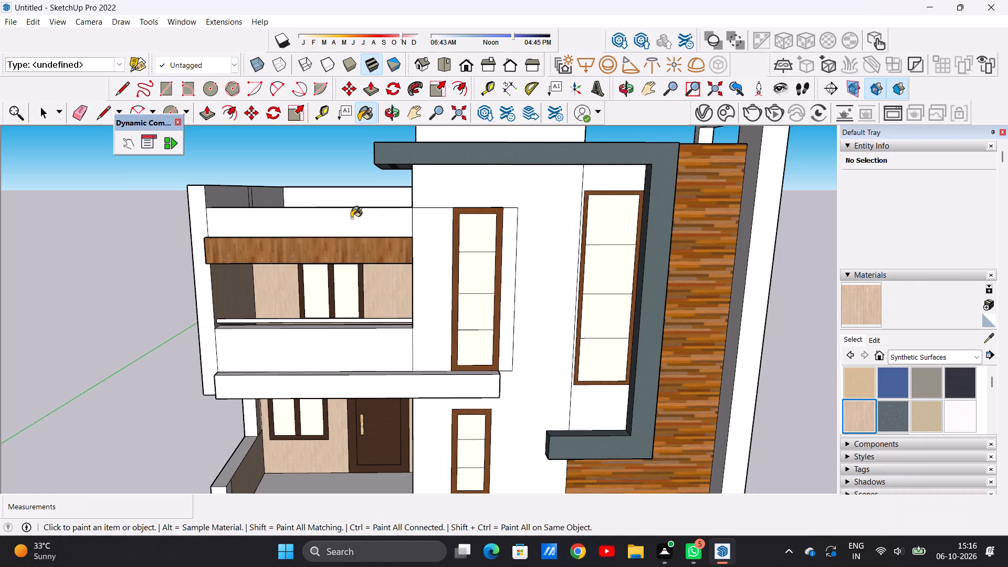
pyautogui.click(428, 272)
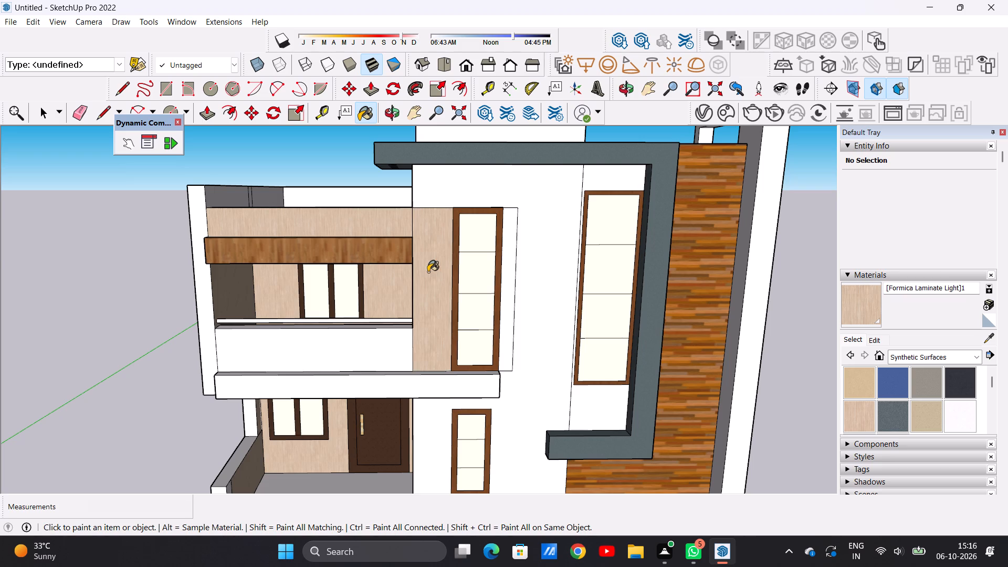
# Set the Formica Laminate Light texture size to 5' on the painted facade walls.
pyautogui.scroll(11, 430, 286)
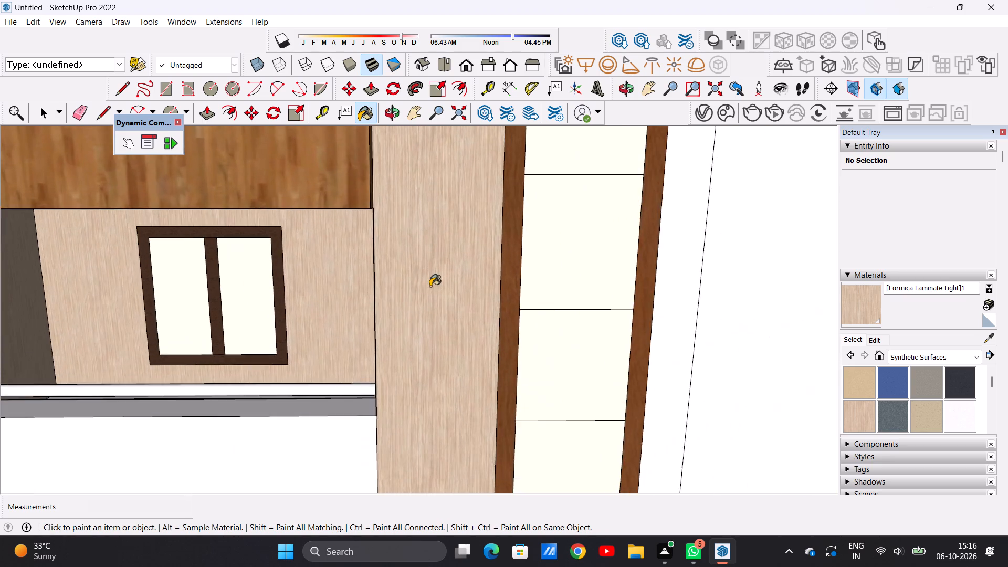
pyautogui.scroll(-16, 431, 286)
pyautogui.scroll(9, 426, 269)
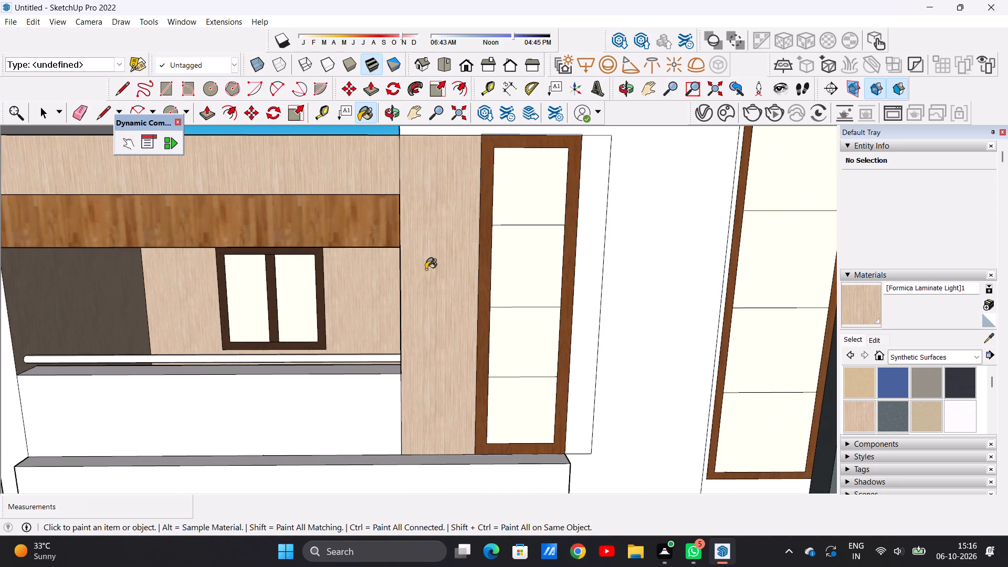
pyautogui.click(873, 341)
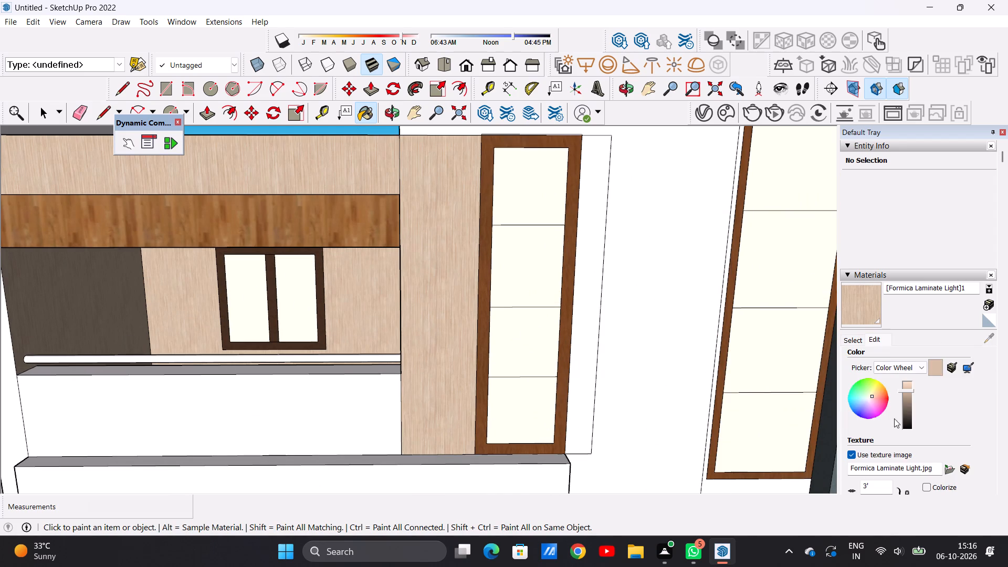
pyautogui.scroll(-2, 878, 393)
pyautogui.click(874, 376)
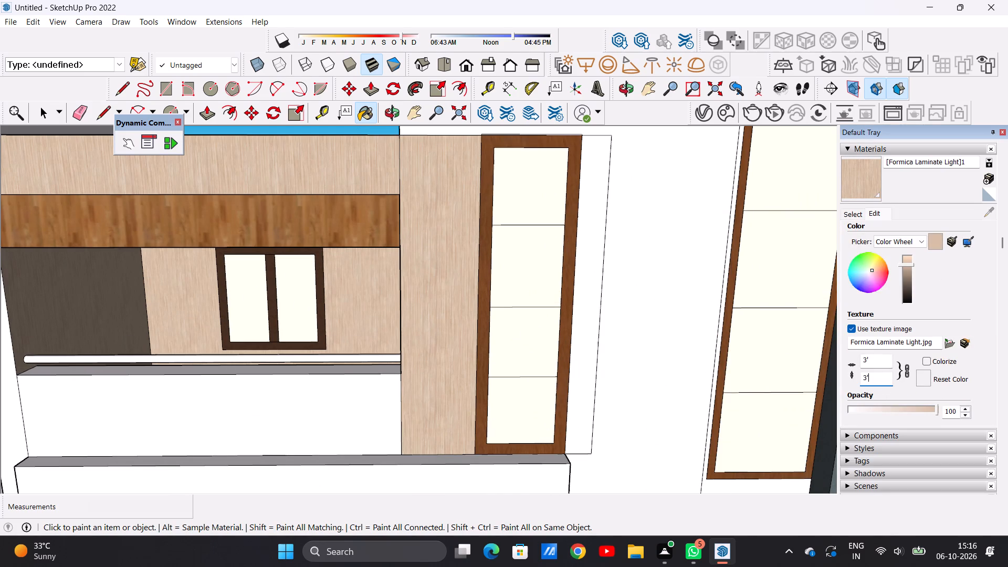
pyautogui.press('BackSpace')
pyautogui.press('BackSpace')
pyautogui.press('BackSpace')
pyautogui.press('BackSpace')
pyautogui.press('BackSpace')
pyautogui.write("5'")
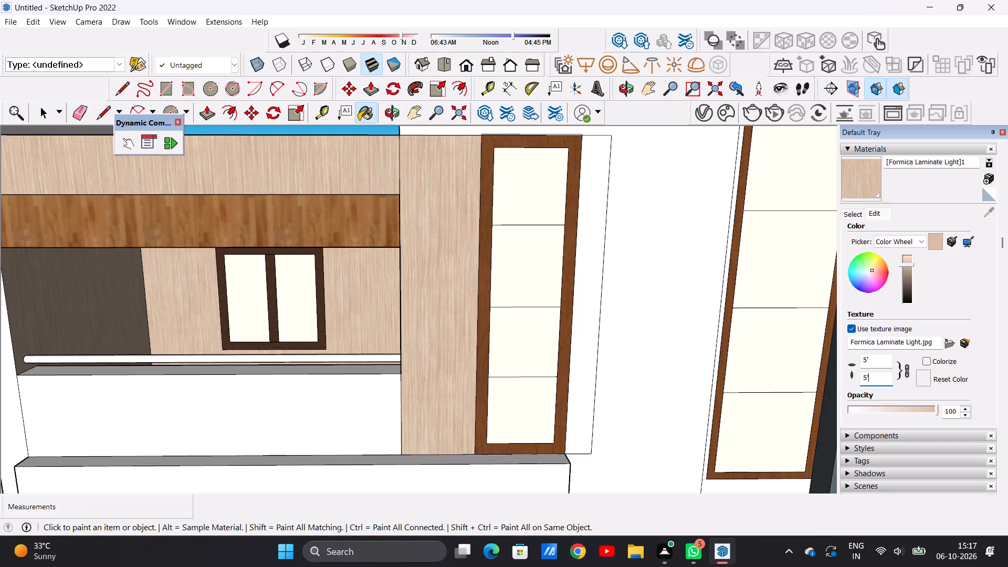
pyautogui.press('Return')
# Paint the narrow wall strip on the other side of the tall upper-floor window with the same laminate.
pyautogui.scroll(-12, 484, 259)
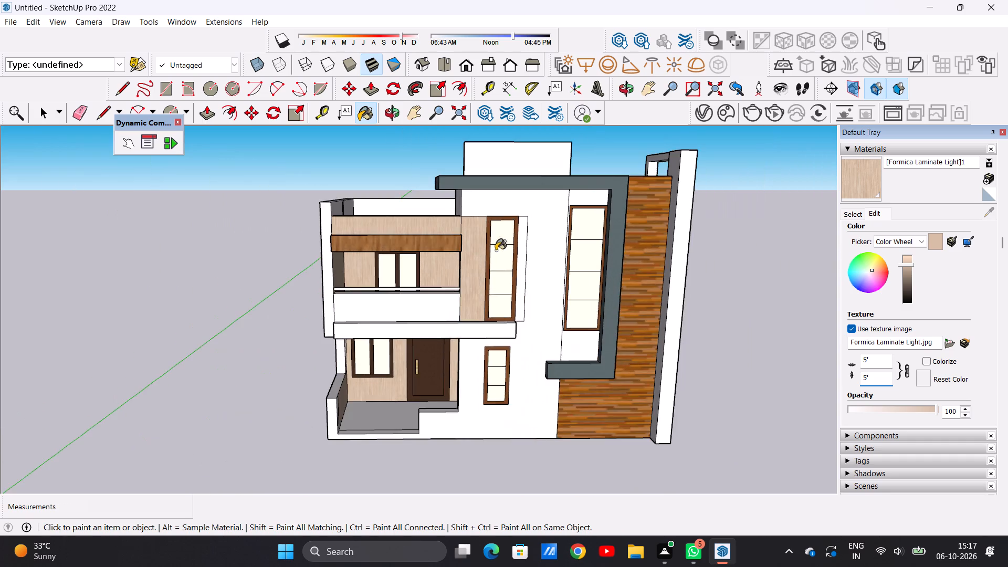
pyautogui.scroll(-1, 435, 286)
pyautogui.scroll(4, 435, 288)
pyautogui.scroll(-6, 434, 292)
pyautogui.scroll(-1, 487, 270)
pyautogui.scroll(3, 487, 270)
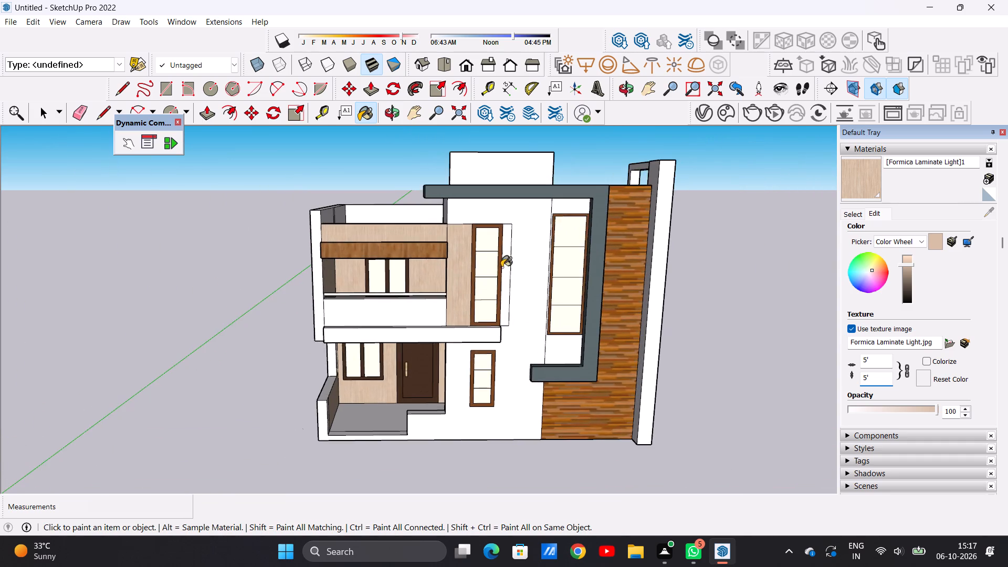
pyautogui.scroll(5, 505, 267)
pyautogui.click(506, 267)
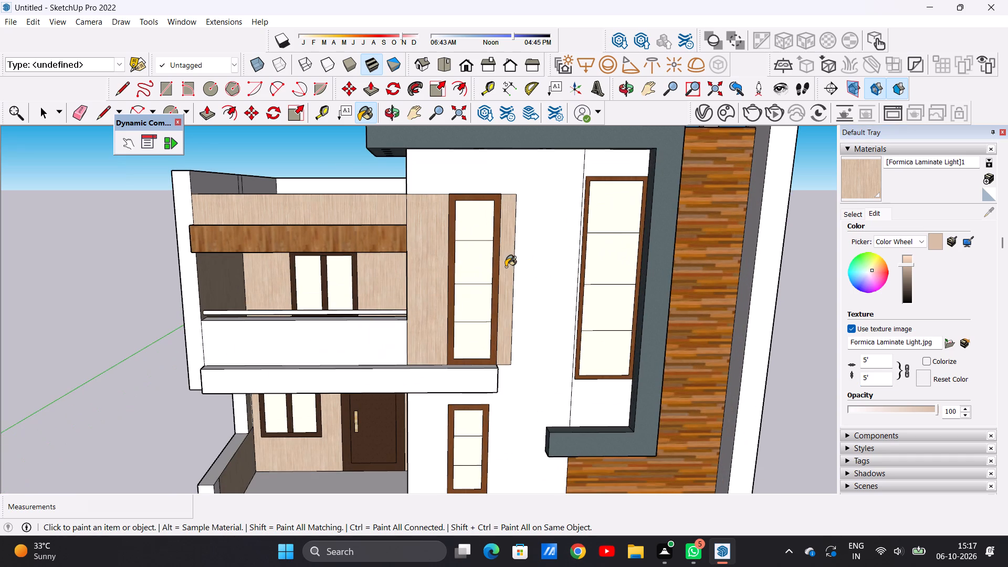
# Examine the front facade and side wall from several distances and angles to review the laminate finish, leaving the Paint Bucket tool.
pyautogui.scroll(4, 496, 190)
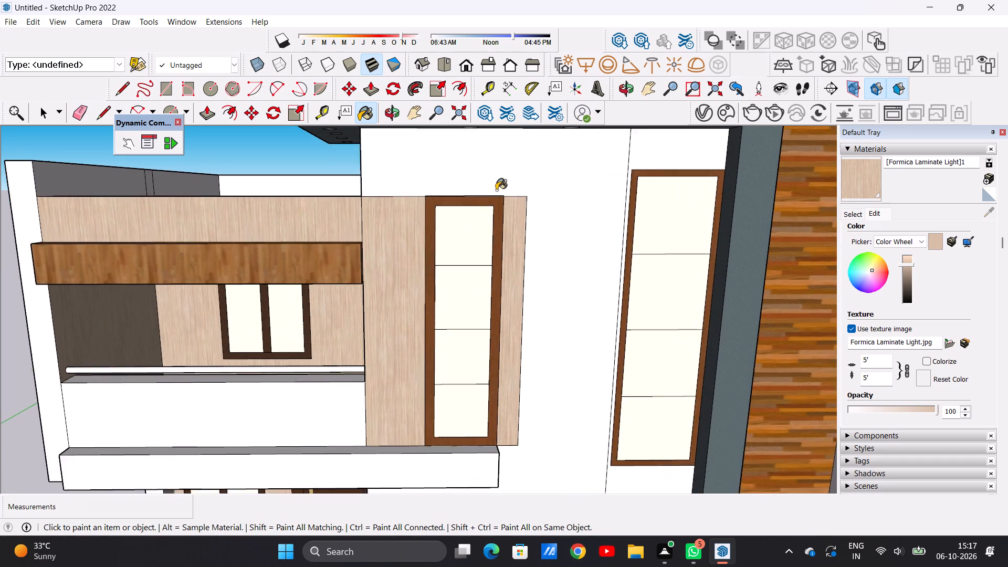
pyautogui.scroll(1, 496, 190)
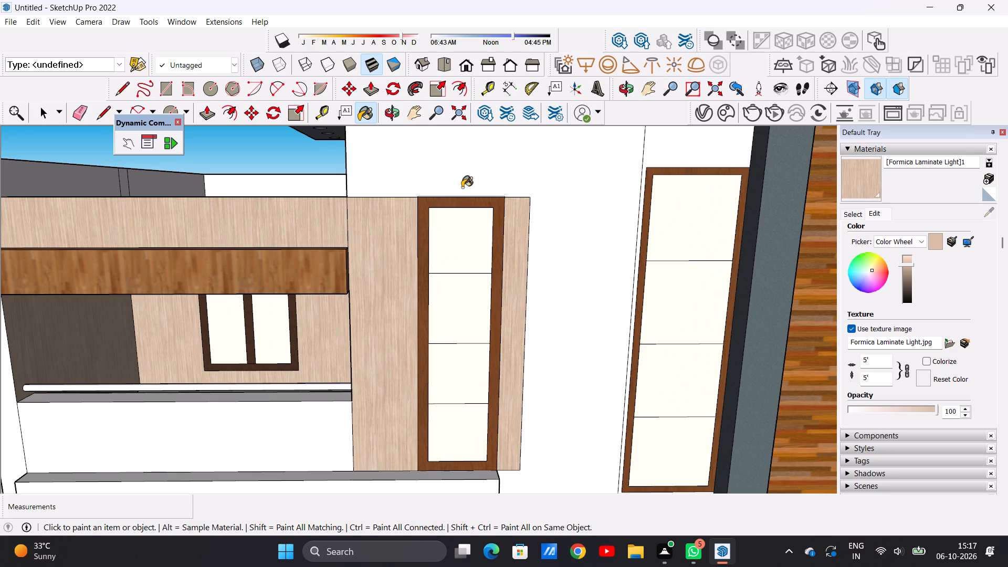
pyautogui.scroll(-12, 454, 198)
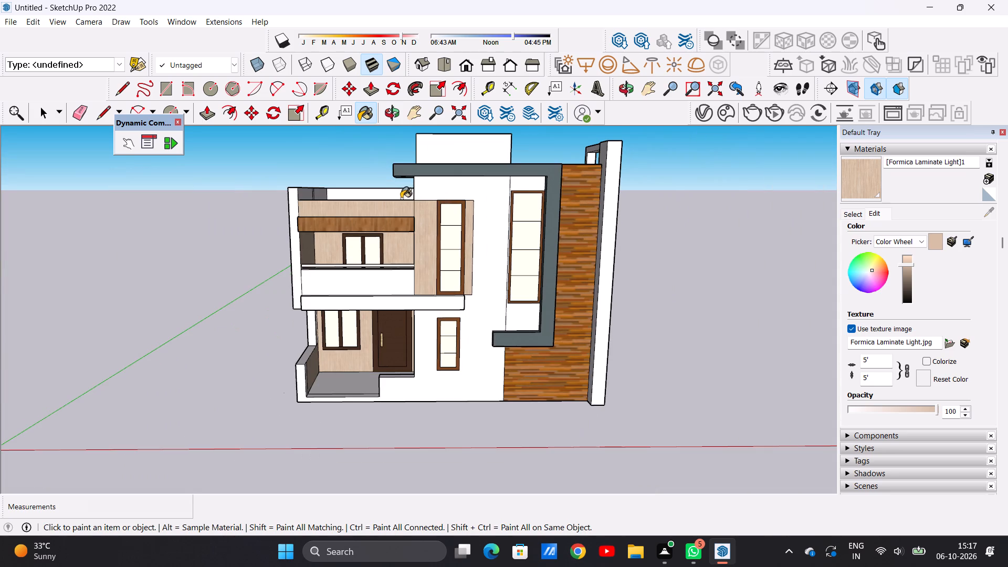
pyautogui.scroll(-1, 392, 197)
pyautogui.scroll(7, 399, 270)
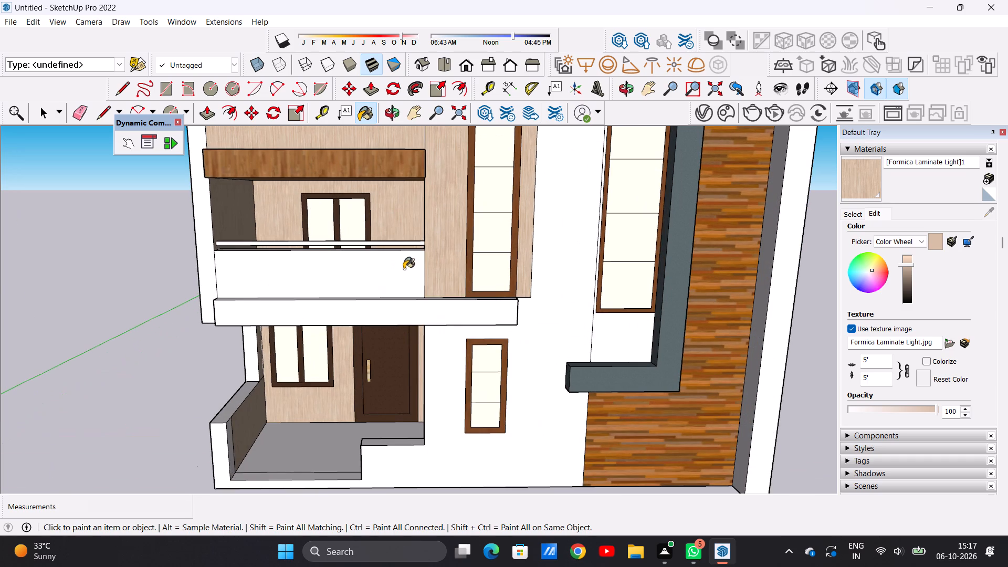
pyautogui.scroll(-4, 379, 260)
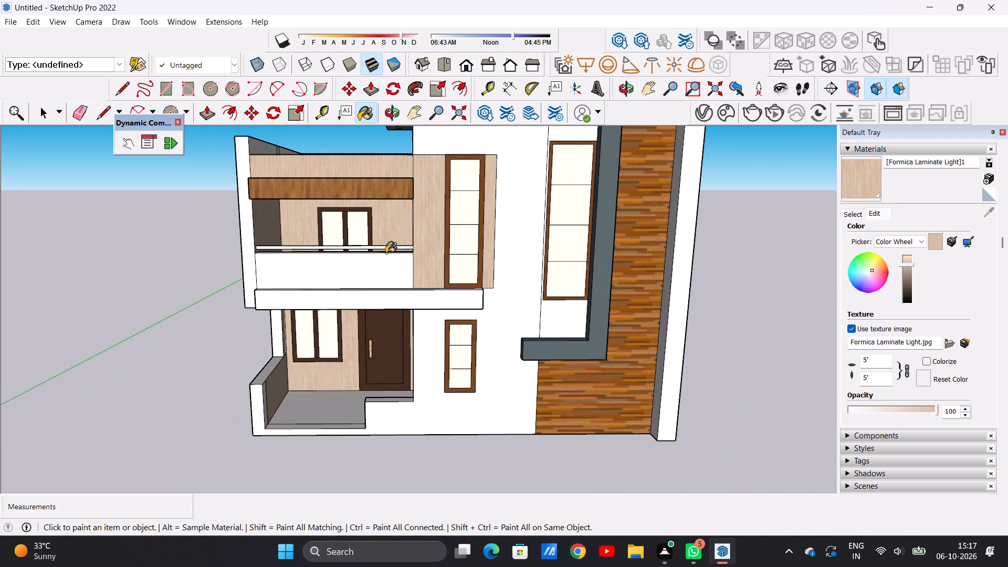
pyautogui.scroll(-3, 312, 252)
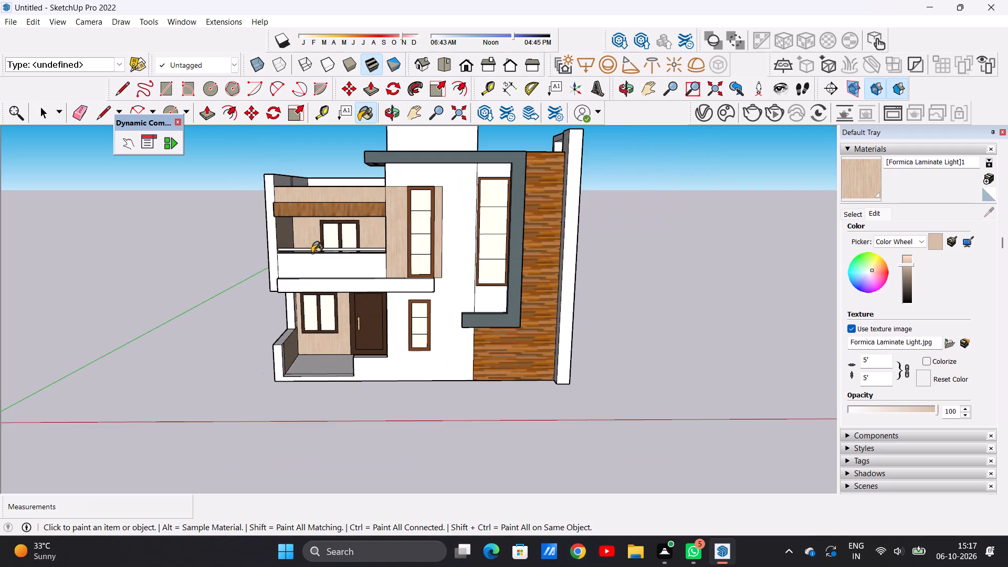
pyautogui.scroll(-3, 312, 253)
pyautogui.scroll(10, 432, 198)
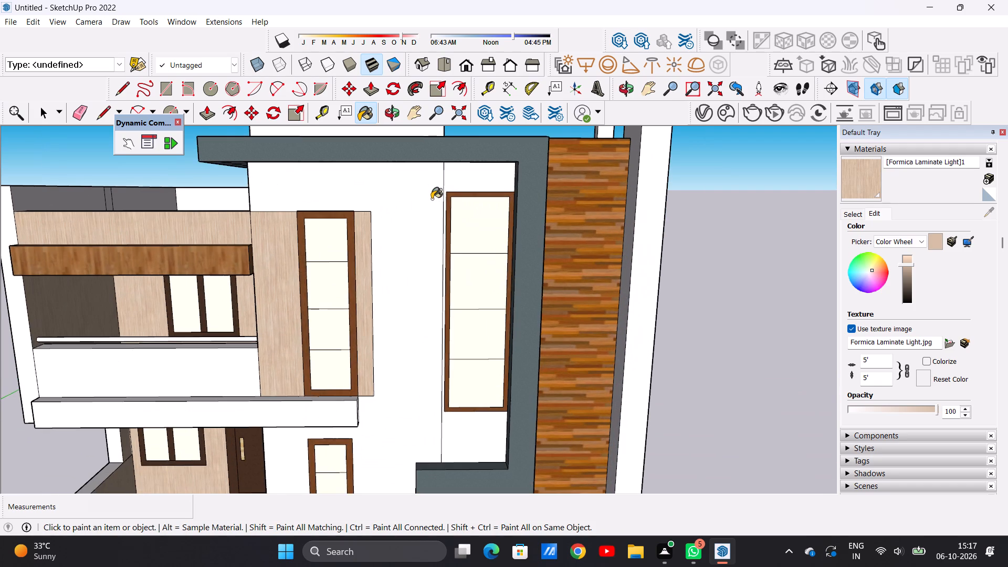
pyautogui.press('space')
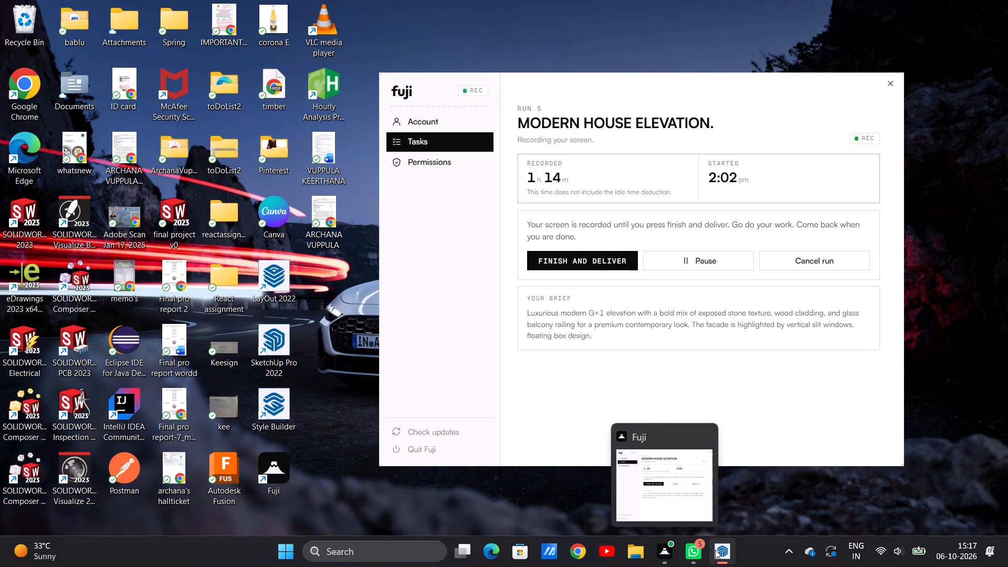
pyautogui.click(705, 491)
pyautogui.scroll(-2, 417, 220)
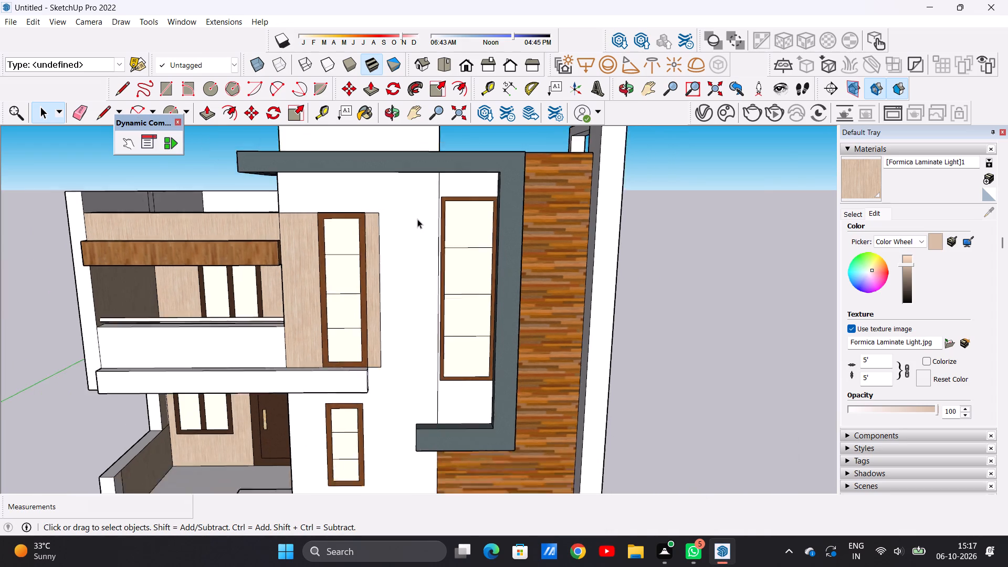
pyautogui.scroll(-9, 417, 219)
pyautogui.scroll(5, 364, 190)
pyautogui.moveTo(301, 207); pyautogui.dragTo(656, 203, button='middle')
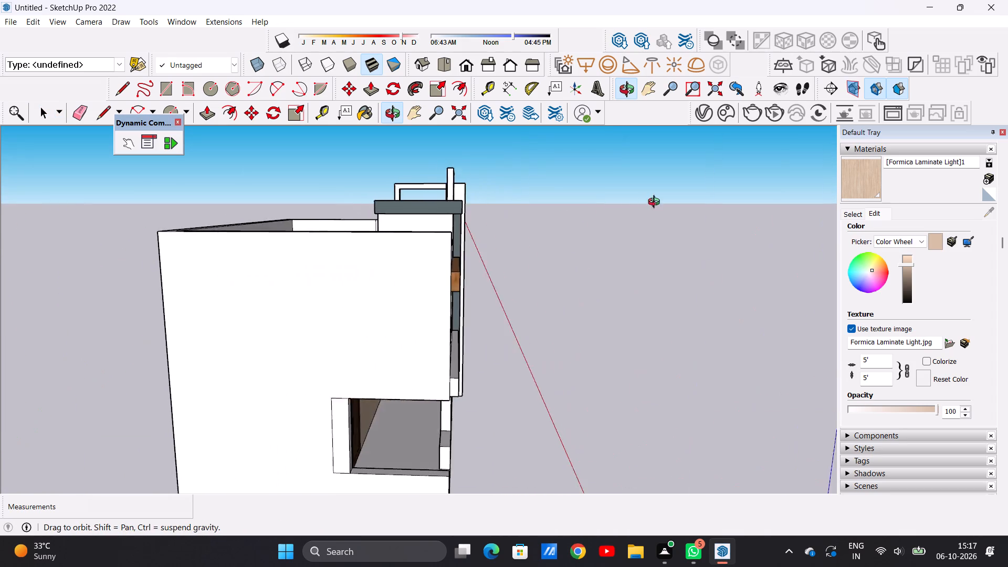
pyautogui.moveTo(656, 203); pyautogui.dragTo(309, 176, button='middle')
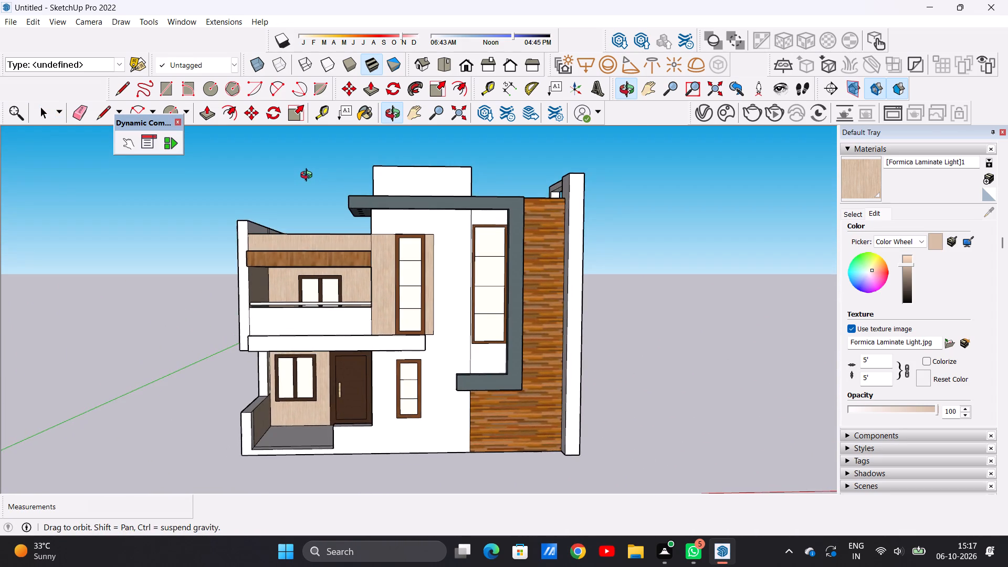
pyautogui.moveTo(309, 176); pyautogui.dragTo(319, 184, button='middle')
pyautogui.scroll(1, 319, 184)
pyautogui.scroll(-3, 320, 184)
pyautogui.scroll(4, 430, 192)
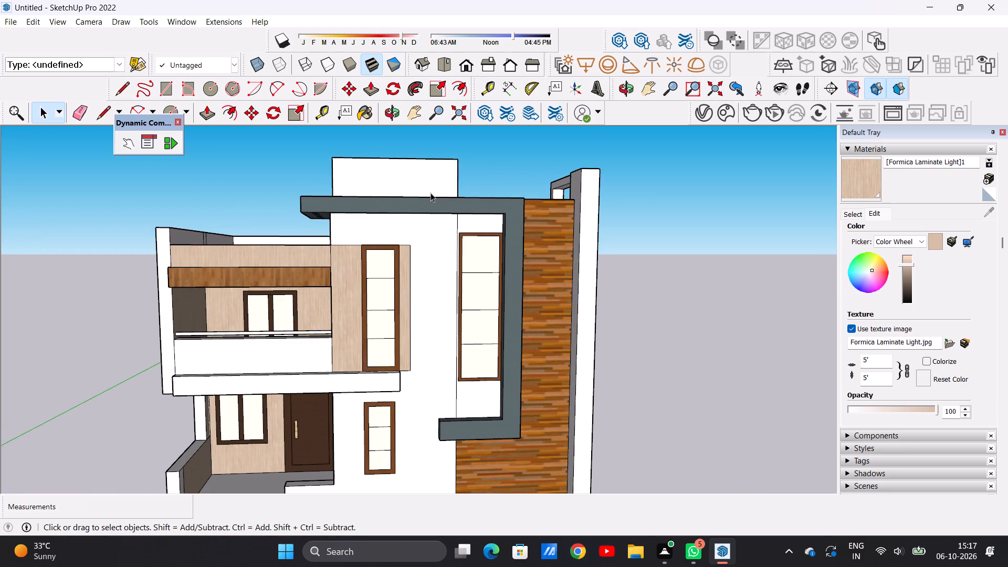
# Paint the central front wall and the rooftop wall's front face with Concrete Block 8x8 Gray from the Brick, Cladding and Siding collection.
pyautogui.click(846, 217)
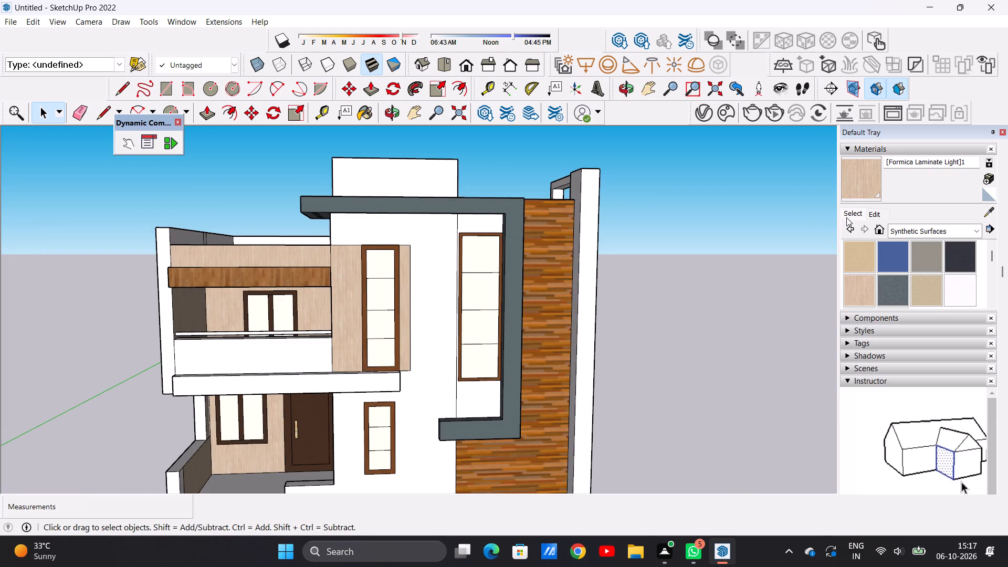
pyautogui.click(976, 234)
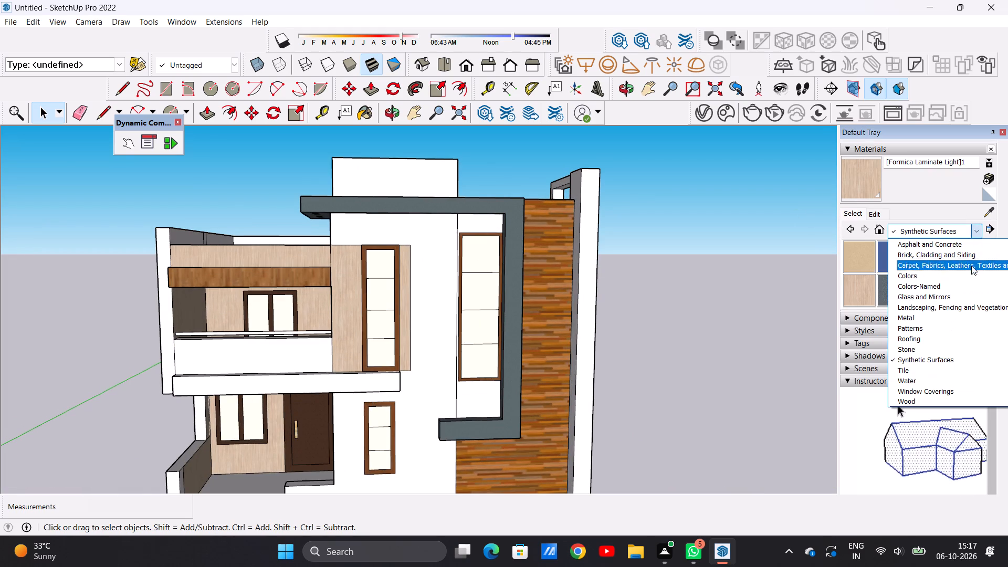
pyautogui.click(955, 255)
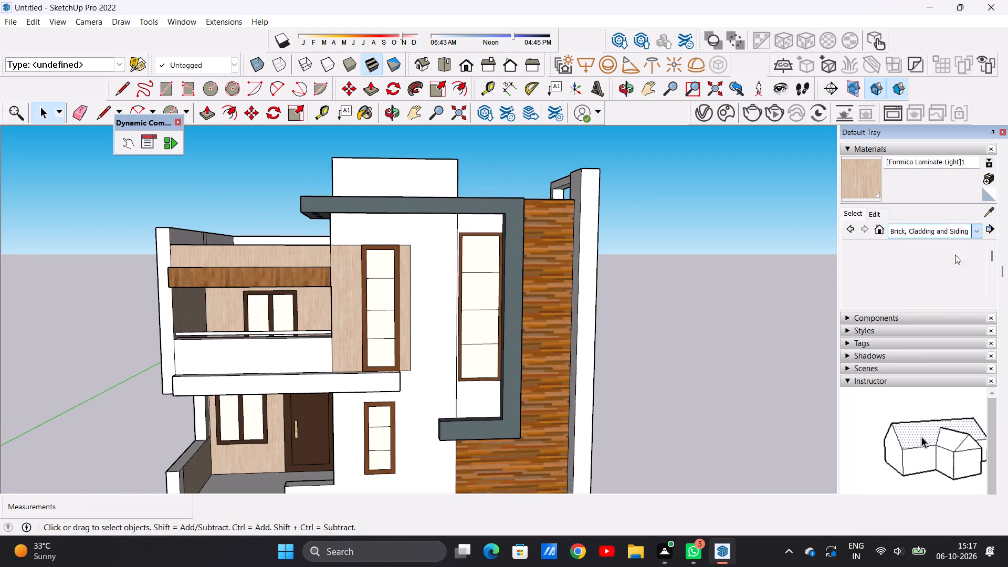
pyautogui.scroll(-1, 918, 282)
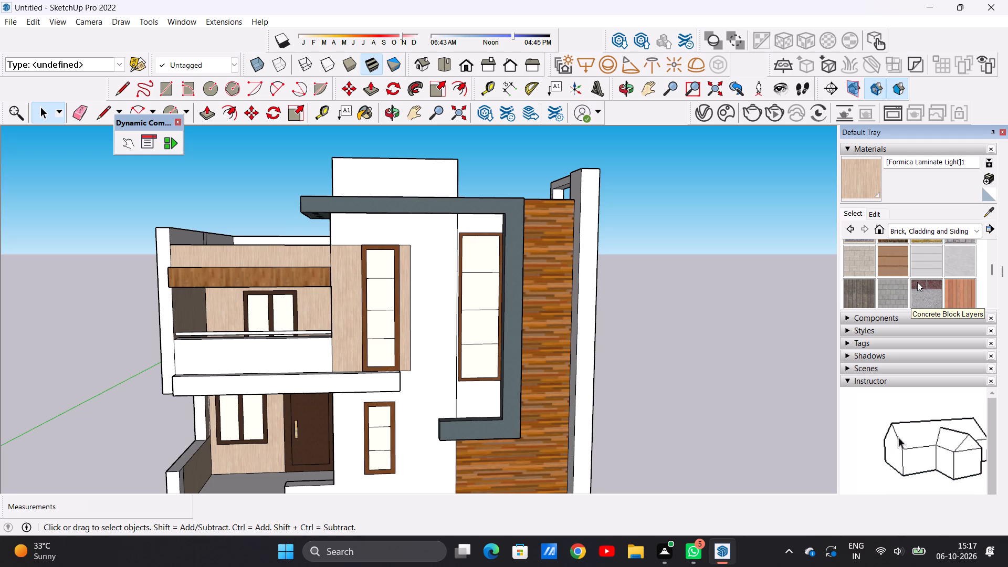
pyautogui.scroll(-1, 917, 282)
pyautogui.scroll(3, 917, 282)
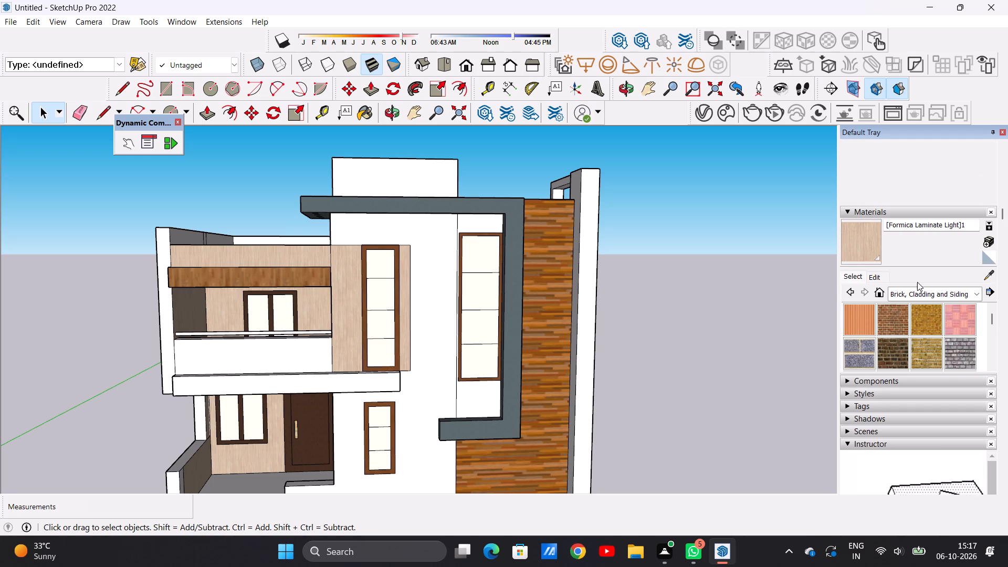
pyautogui.scroll(-2, 917, 282)
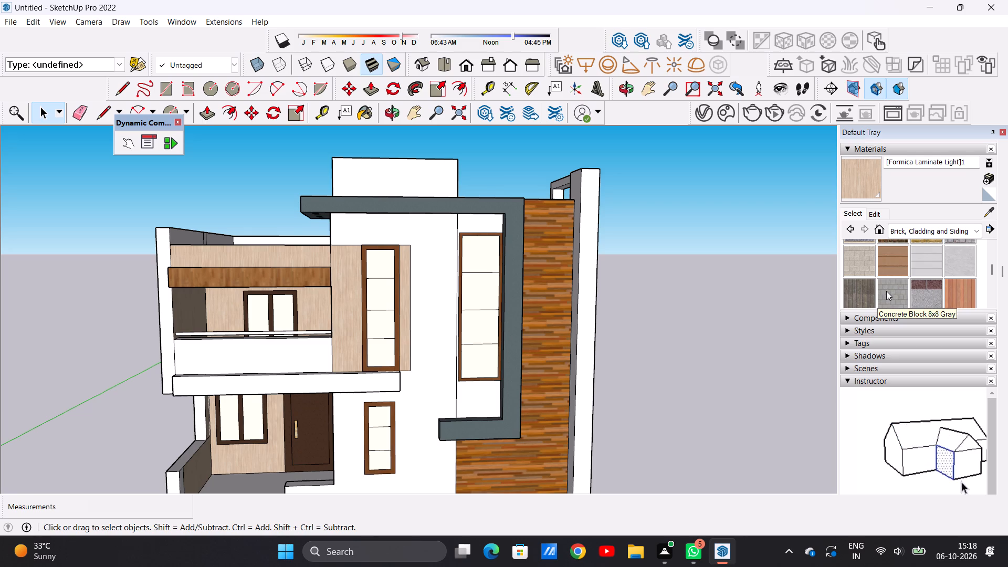
pyautogui.scroll(-1, 886, 291)
pyautogui.scroll(1, 886, 291)
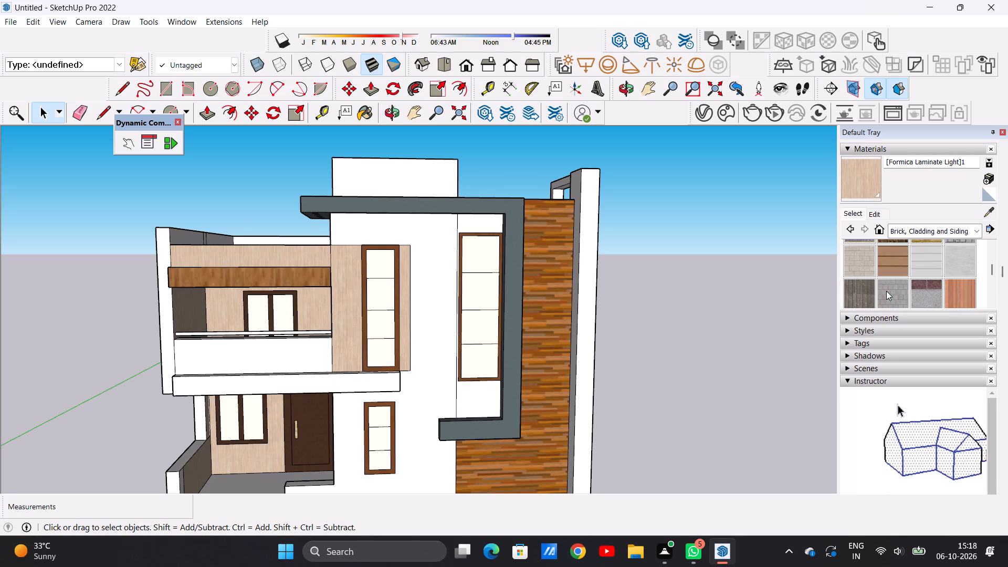
pyautogui.scroll(1, 886, 291)
pyautogui.scroll(-1, 886, 291)
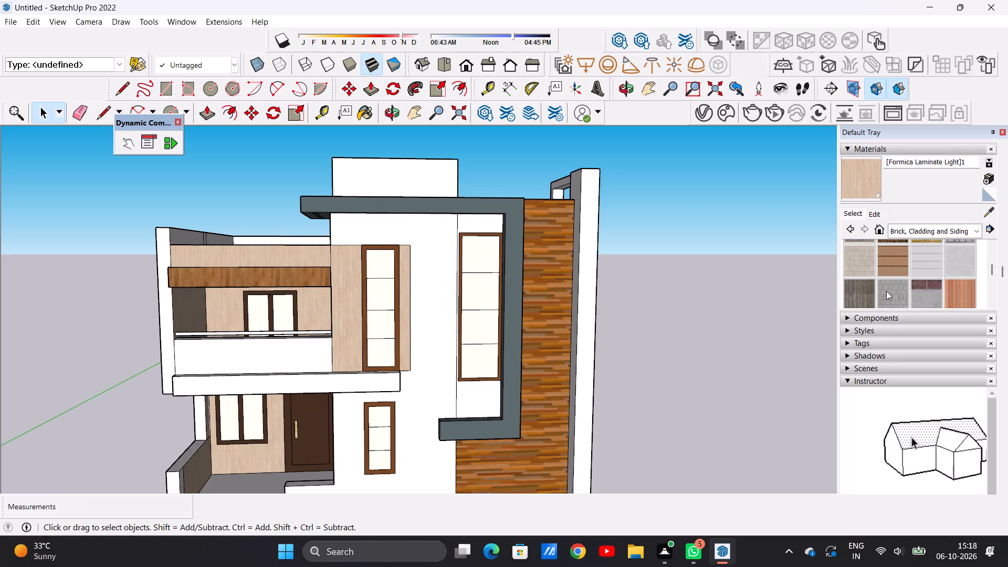
pyautogui.click(886, 291)
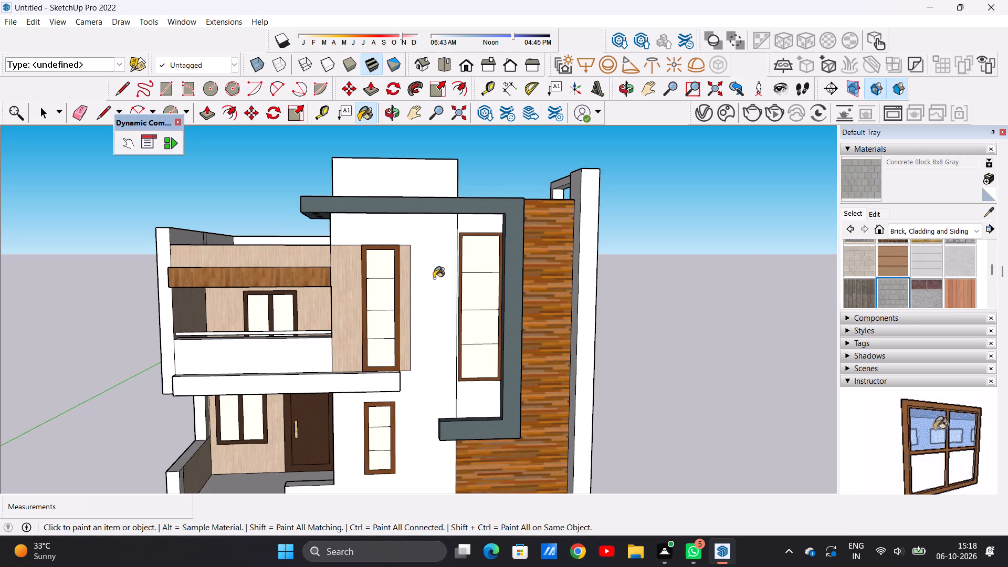
pyautogui.click(433, 279)
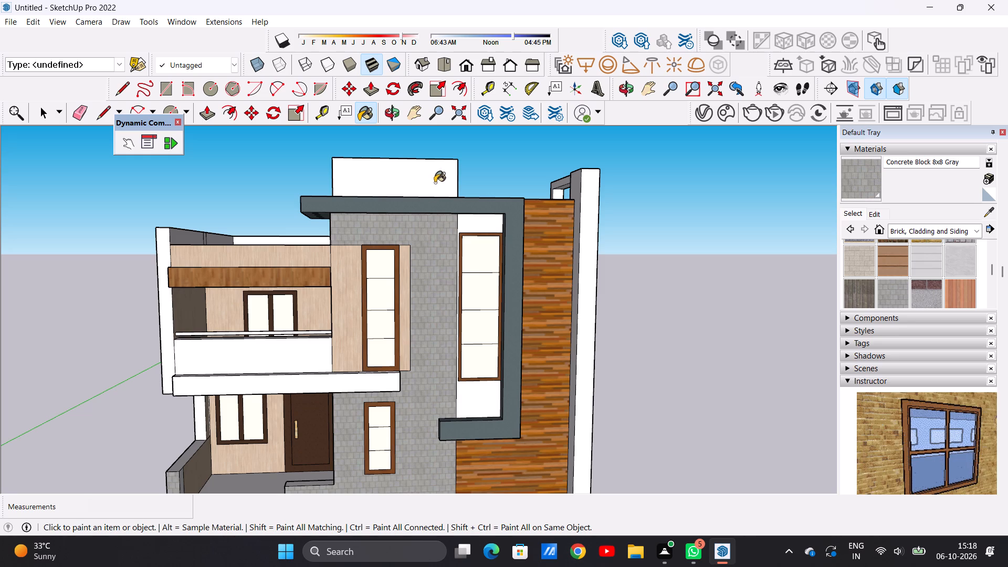
pyautogui.click(435, 180)
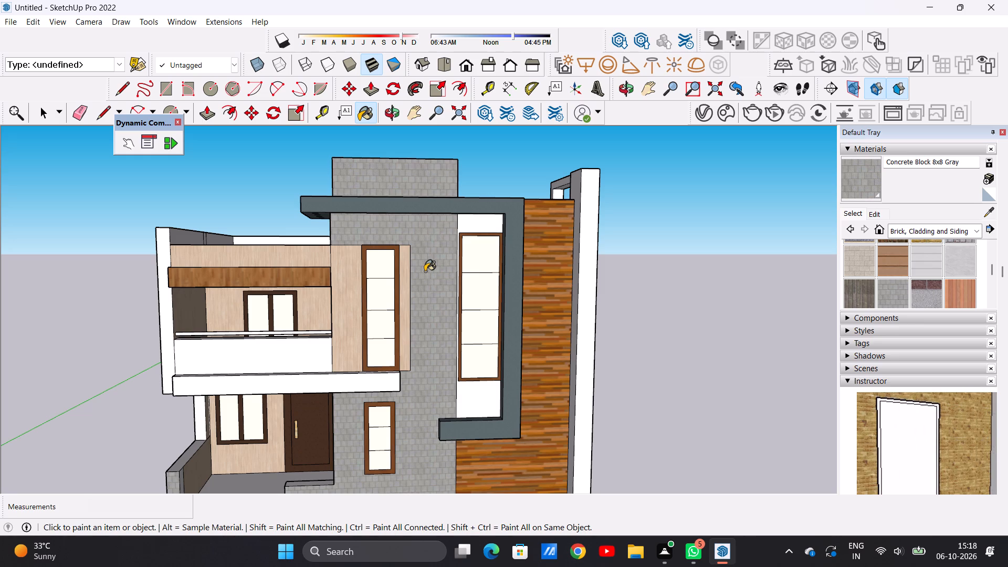
# Set the Concrete Block 8x8 Gray texture size to 20'.
pyautogui.click(873, 213)
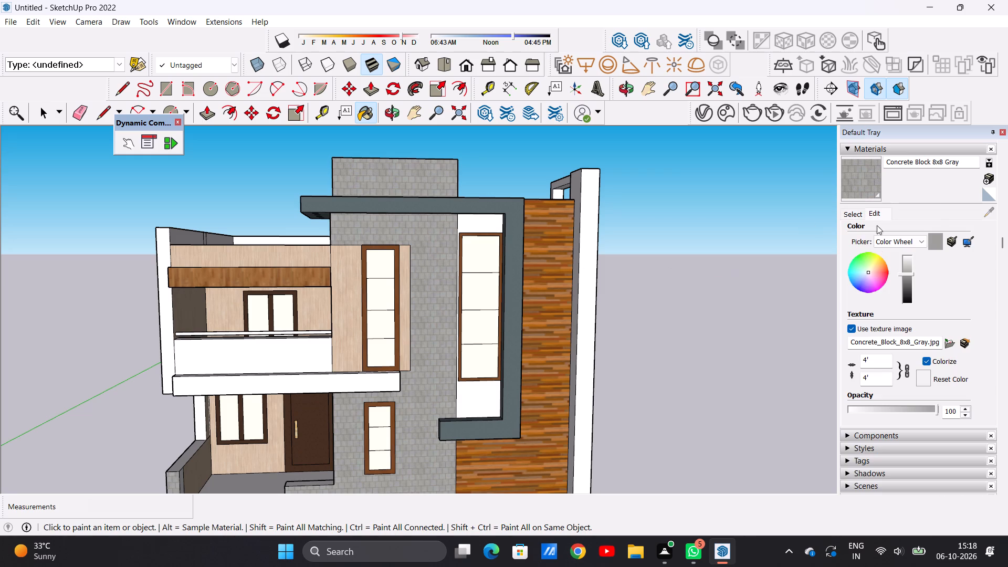
pyautogui.click(871, 375)
pyautogui.press('BackSpace')
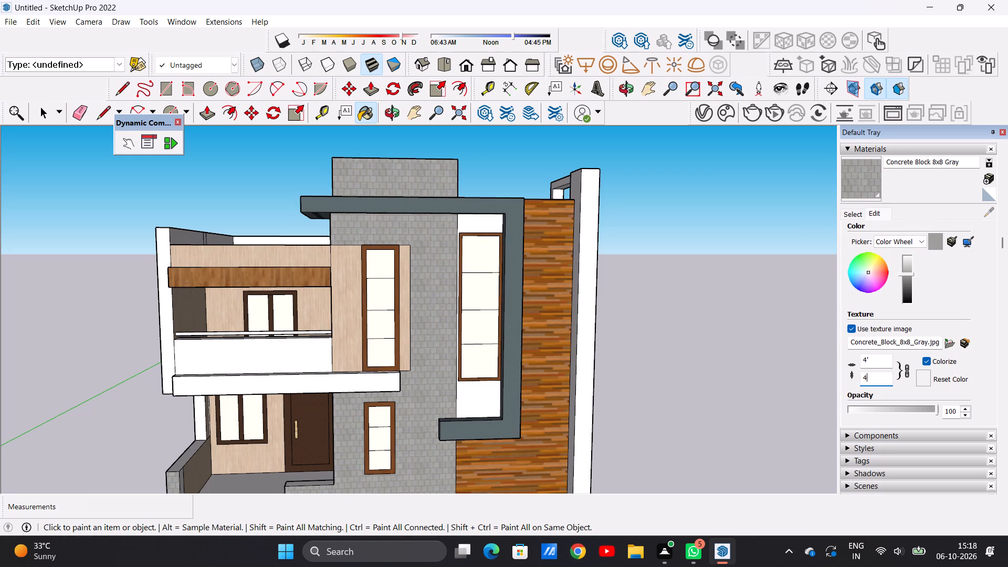
pyautogui.press('BackSpace')
pyautogui.press('BackSpace')
pyautogui.write("10'")
pyautogui.press('BackSpace')
pyautogui.press('BackSpace')
pyautogui.press('BackSpace')
pyautogui.write("20'")
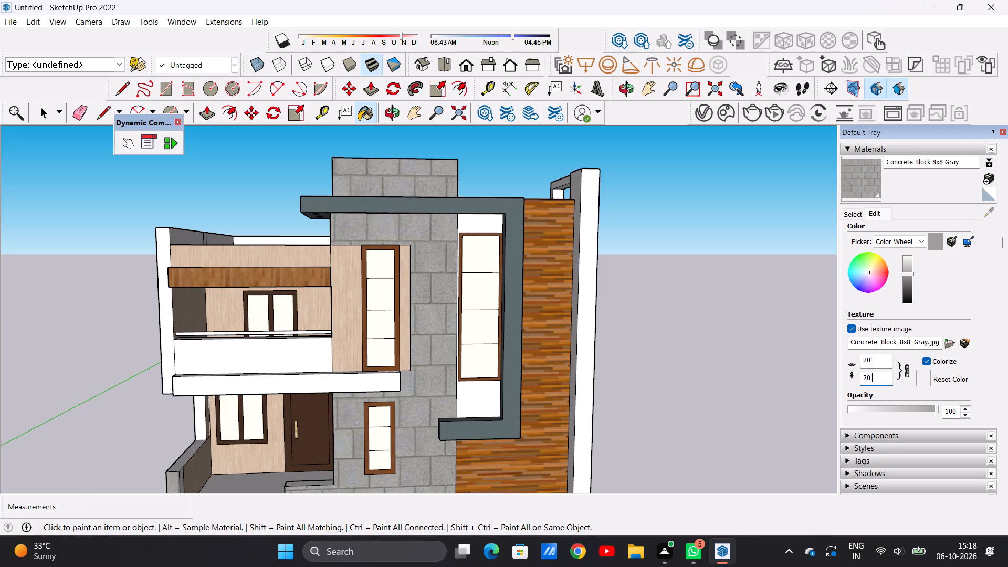
pyautogui.press('Return')
# Paint the rooftop wall's back face, top and the end facing the wood-clad side with Concrete Block 8x8 Gray.
pyautogui.scroll(-9, 510, 218)
pyautogui.scroll(10, 422, 331)
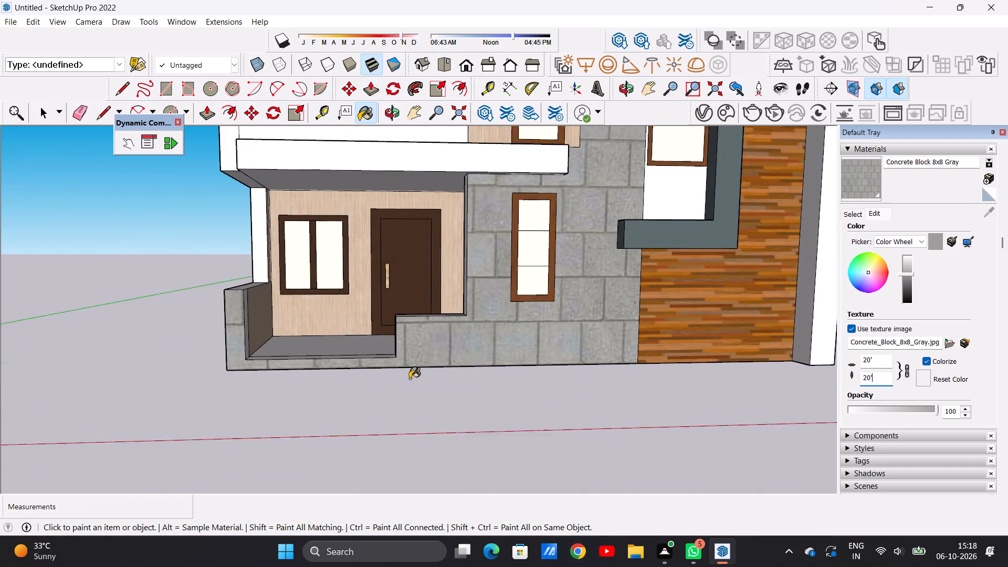
pyautogui.scroll(2, 409, 379)
pyautogui.scroll(-2, 429, 348)
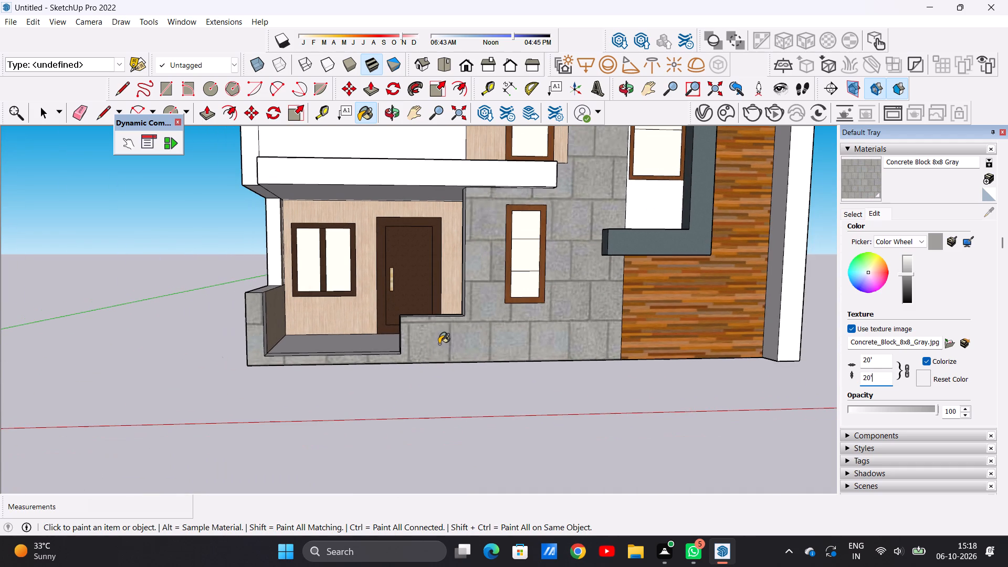
pyautogui.scroll(-4, 439, 344)
pyautogui.moveTo(562, 262); pyautogui.dragTo(495, 277, button='middle')
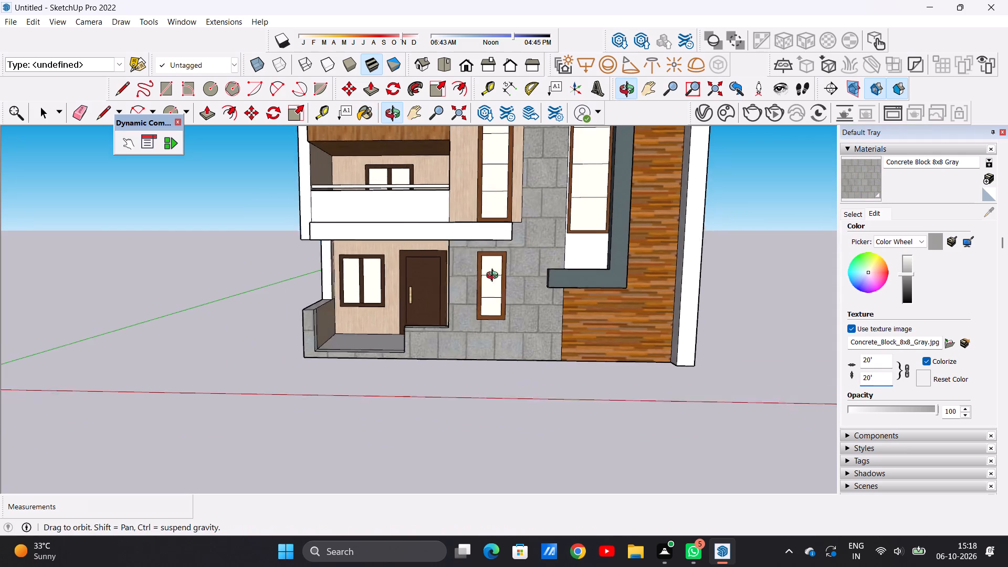
pyautogui.moveTo(495, 277); pyautogui.dragTo(298, 303, button='middle')
pyautogui.moveTo(411, 228); pyautogui.dragTo(381, 331, button='middle')
pyautogui.scroll(-6, 386, 277)
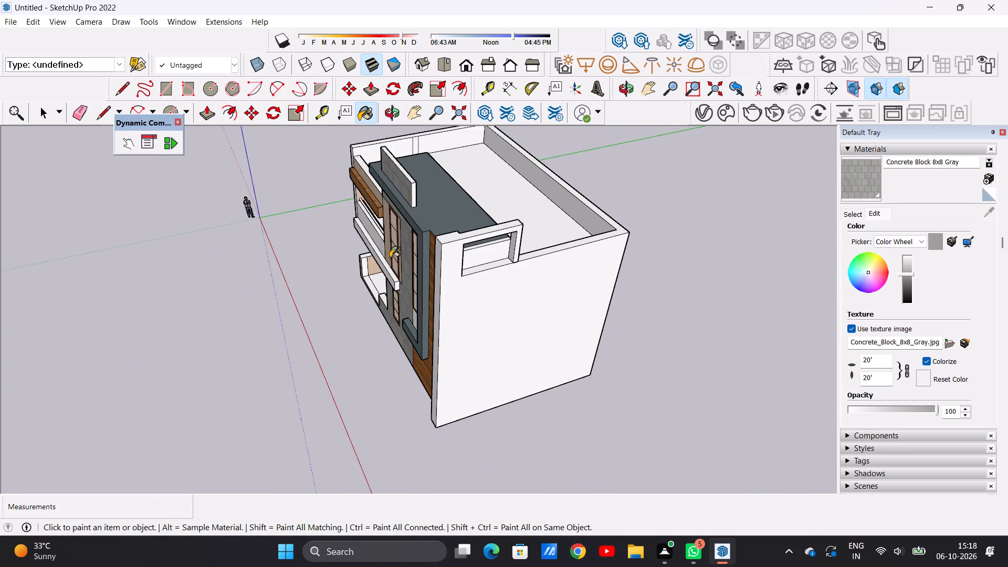
pyautogui.moveTo(405, 261); pyautogui.dragTo(546, 208, button='middle')
pyautogui.moveTo(498, 179); pyautogui.dragTo(204, 232, button='middle')
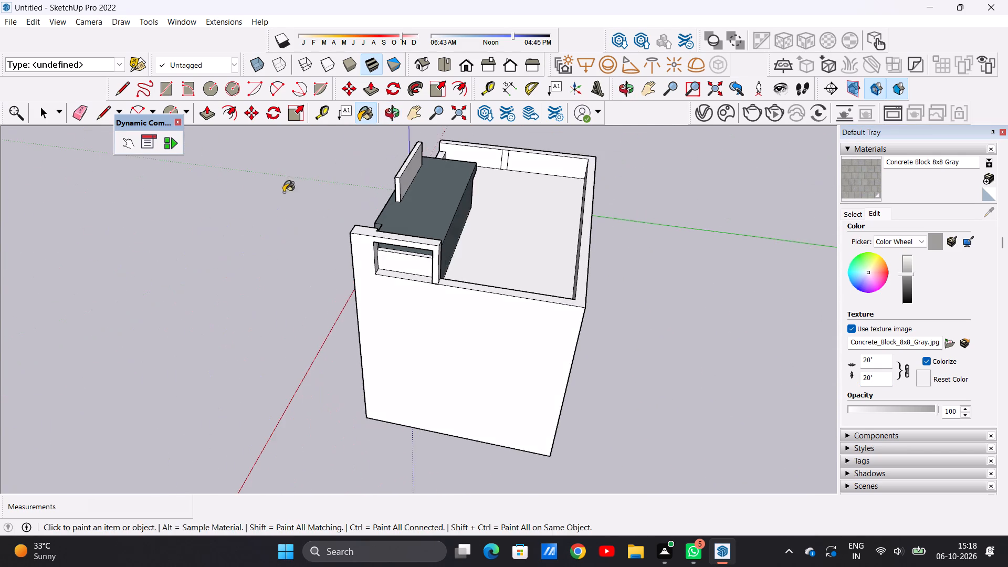
pyautogui.scroll(10, 373, 170)
pyautogui.click(445, 195)
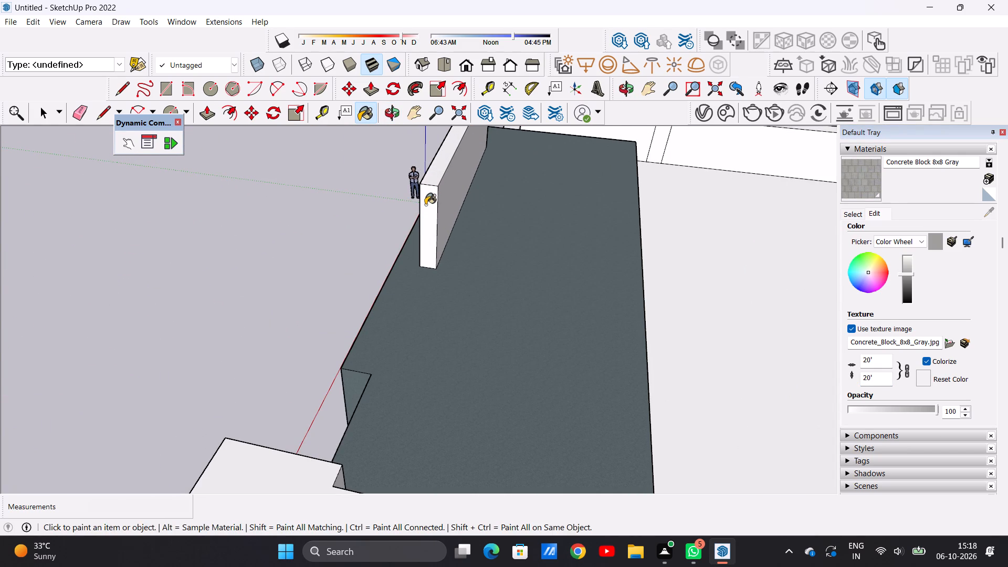
pyautogui.click(425, 205)
pyautogui.click(437, 179)
# Paint the rooftop wall's other end, facing the balcony side, with the same concrete block material.
pyautogui.scroll(-12, 430, 245)
pyautogui.moveTo(353, 236); pyautogui.dragTo(559, 245, button='middle')
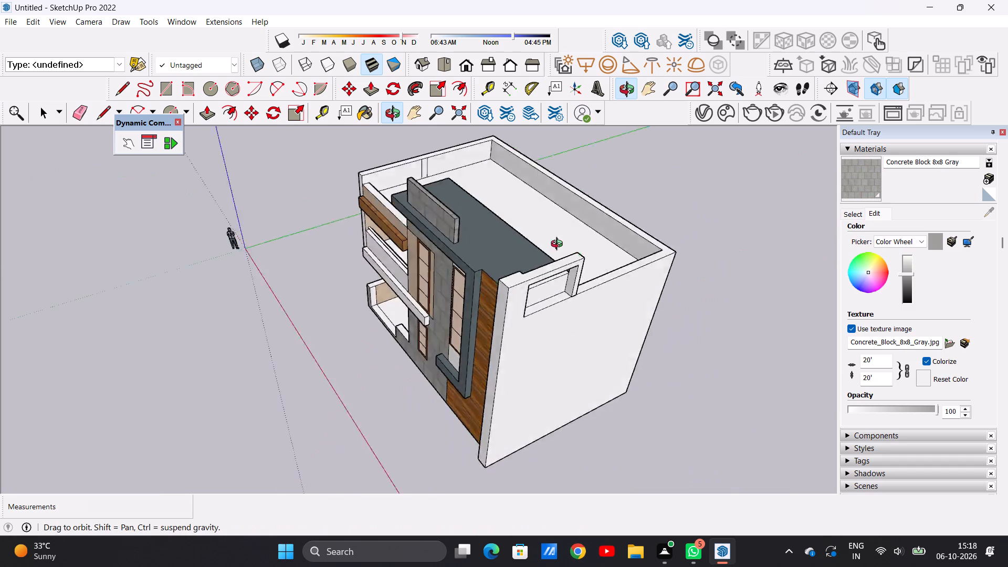
pyautogui.moveTo(559, 245); pyautogui.dragTo(689, 219, button='middle')
pyautogui.moveTo(322, 159); pyautogui.dragTo(522, 155, button='middle')
pyautogui.scroll(12, 386, 215)
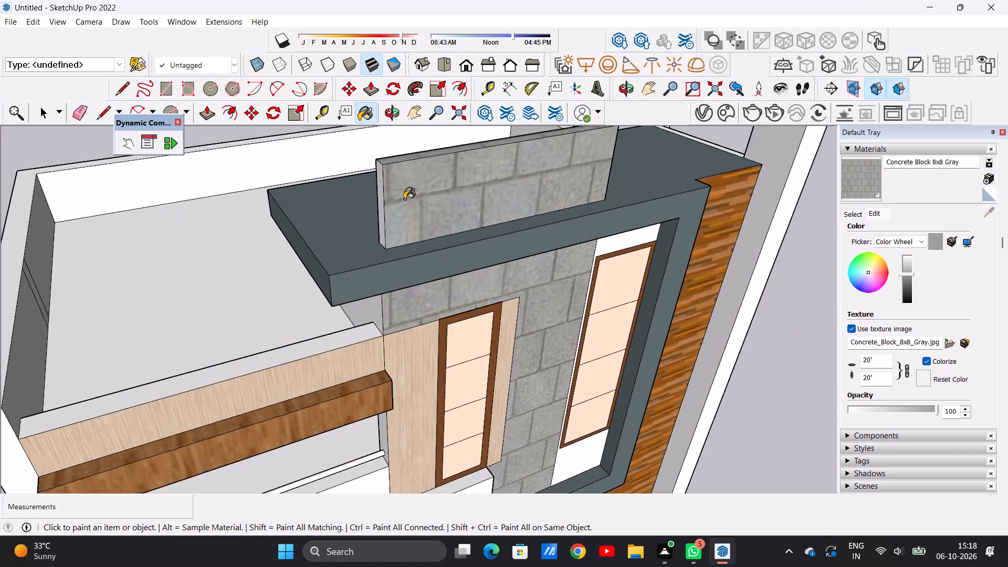
pyautogui.scroll(6, 404, 199)
pyautogui.click(364, 200)
# Examine the rooftop wall and whole front facade from several angles to review the concrete block finish, leaving the Paint Bucket tool.
pyautogui.scroll(-12, 373, 235)
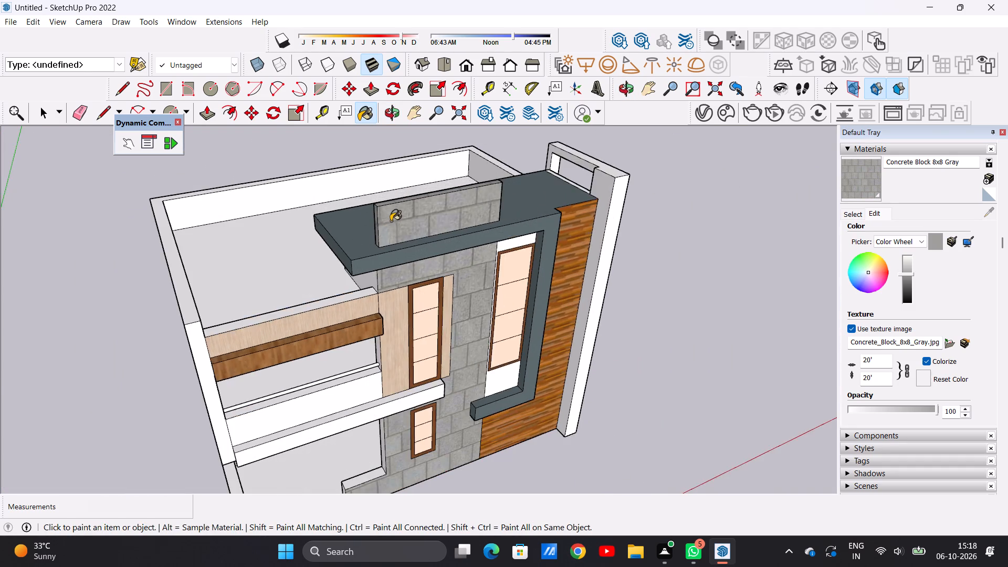
pyautogui.scroll(-6, 391, 221)
pyautogui.moveTo(565, 224); pyautogui.dragTo(206, 161, button='middle')
pyautogui.scroll(8, 444, 191)
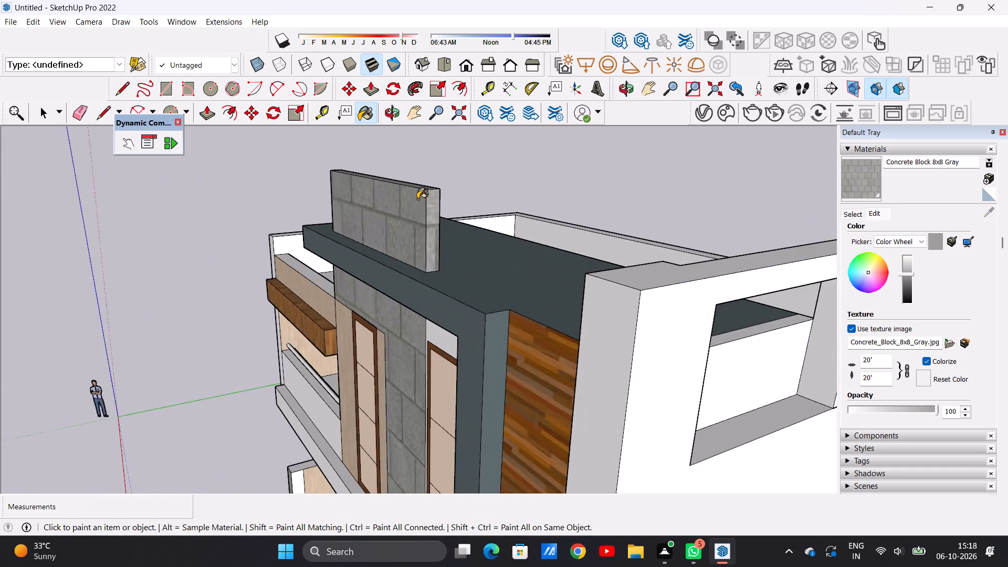
pyautogui.scroll(-9, 414, 204)
pyautogui.moveTo(371, 304); pyautogui.dragTo(572, 241, button='middle')
pyautogui.scroll(-2, 470, 243)
pyautogui.moveTo(412, 296); pyautogui.dragTo(477, 296, button='middle')
pyautogui.scroll(2, 480, 250)
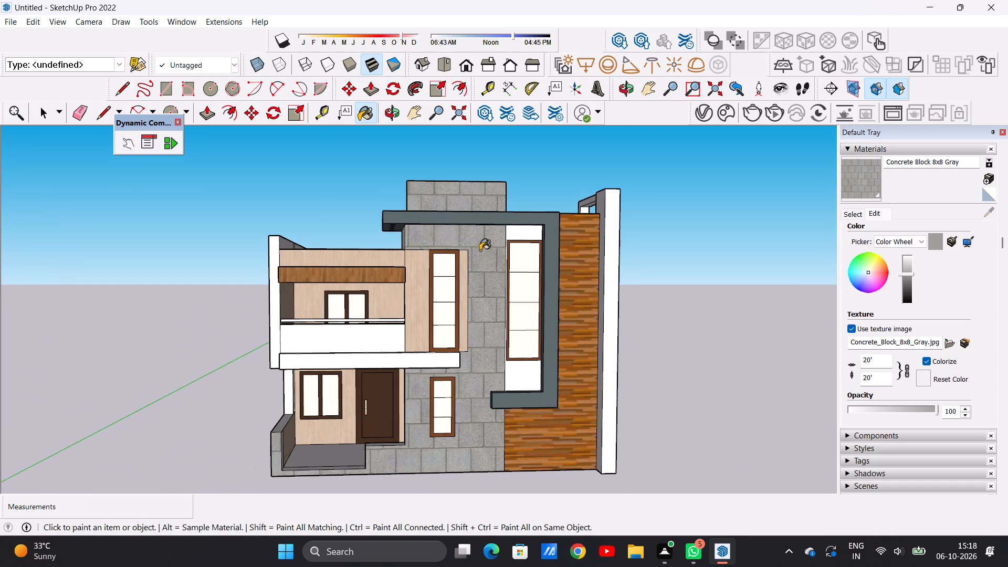
pyautogui.press('space')
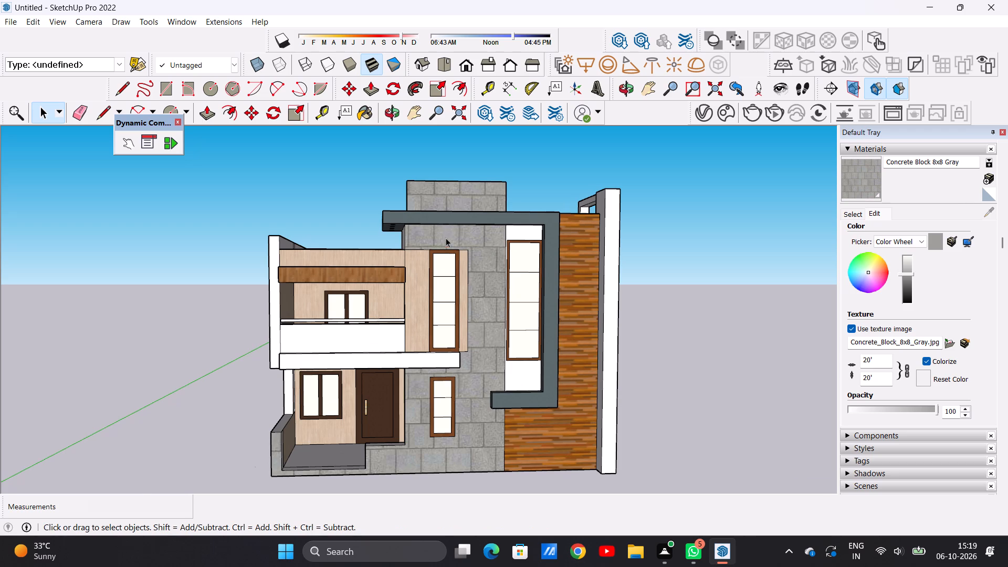
# Draw a line about 1' 4" long across the roof parapet's top at its balcony-side rear corner, from inner corner to outer edge.
pyautogui.scroll(-9, 443, 240)
pyautogui.scroll(5, 424, 271)
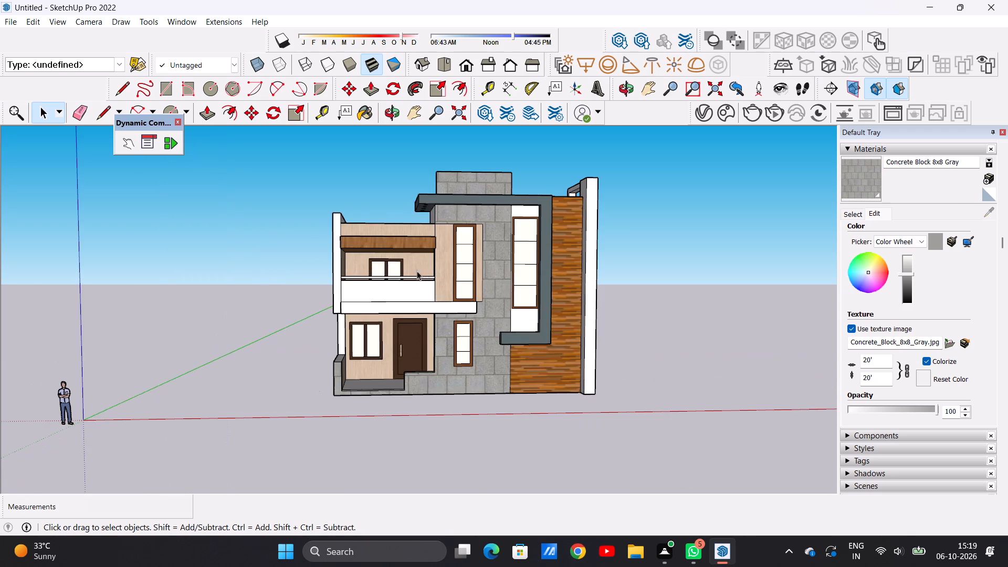
pyautogui.moveTo(325, 258); pyautogui.dragTo(402, 360, button='middle')
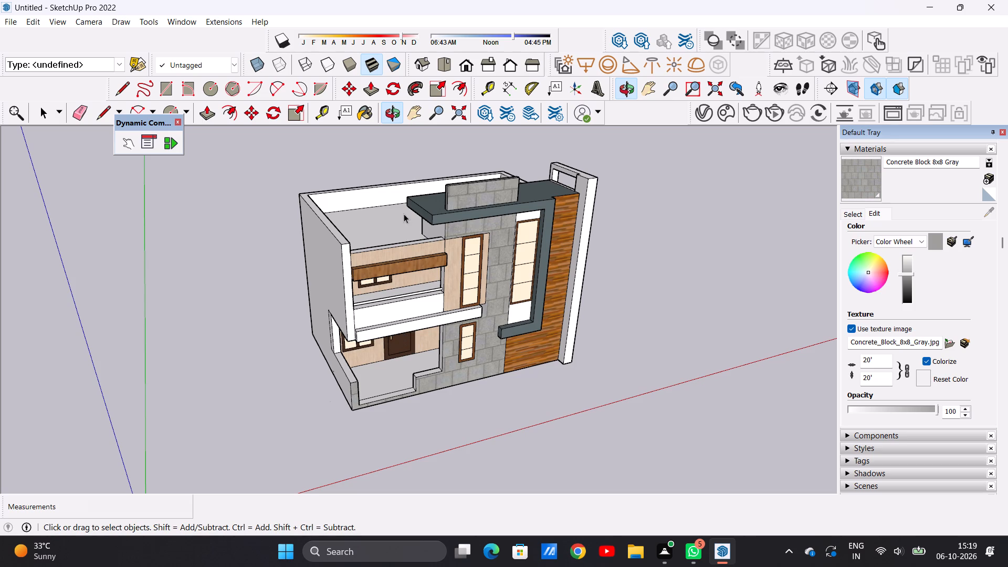
pyautogui.scroll(-1, 394, 203)
pyautogui.moveTo(390, 175); pyautogui.dragTo(385, 226, button='middle')
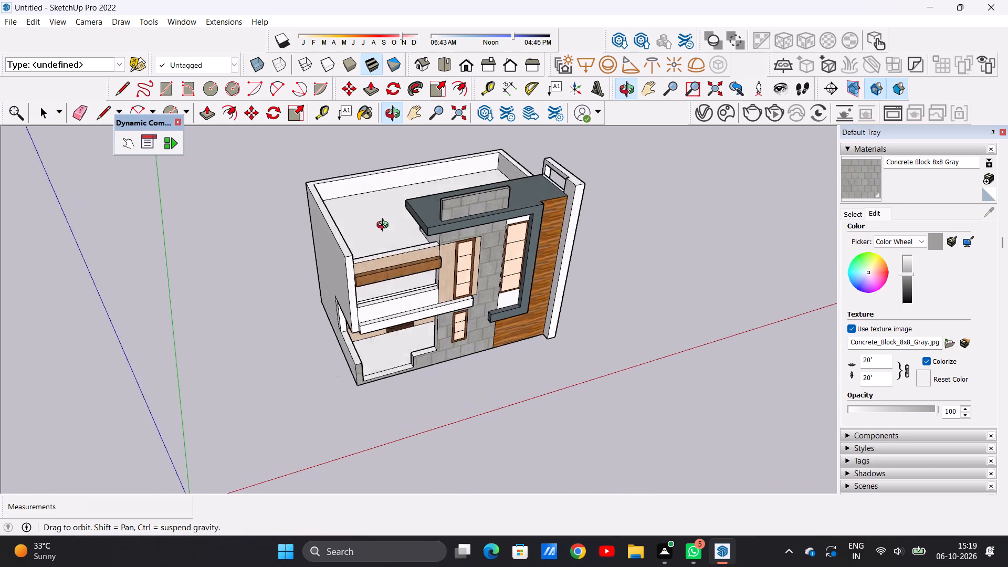
pyautogui.moveTo(385, 226); pyautogui.dragTo(387, 242, button='middle')
pyautogui.scroll(-3, 339, 221)
pyautogui.scroll(6, 365, 235)
pyautogui.moveTo(297, 202); pyautogui.dragTo(267, 232, button='middle')
pyautogui.moveTo(295, 159); pyautogui.dragTo(290, 237, button='middle')
pyautogui.scroll(-3, 298, 216)
pyautogui.scroll(20, 304, 137)
pyautogui.press('l')
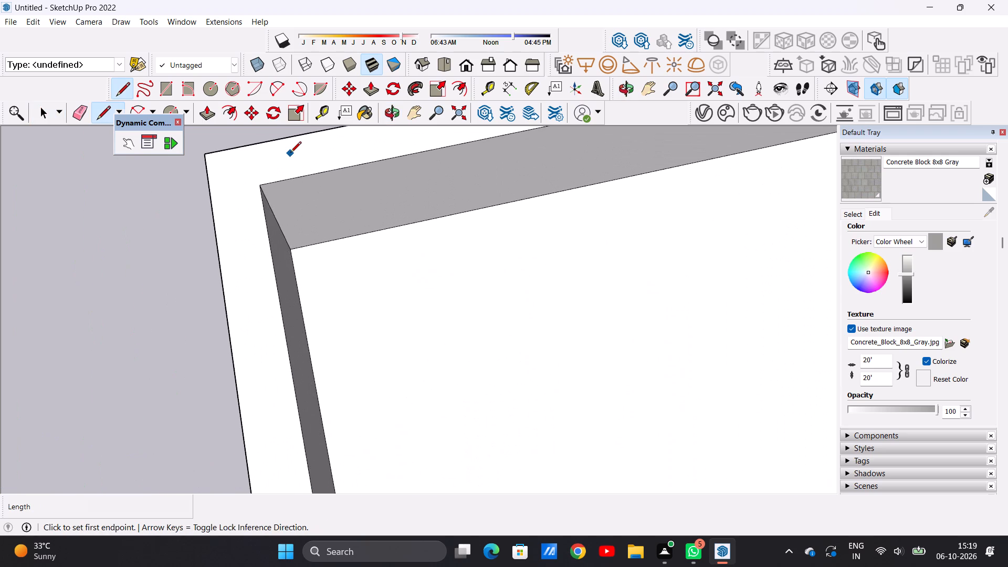
pyautogui.click(264, 185)
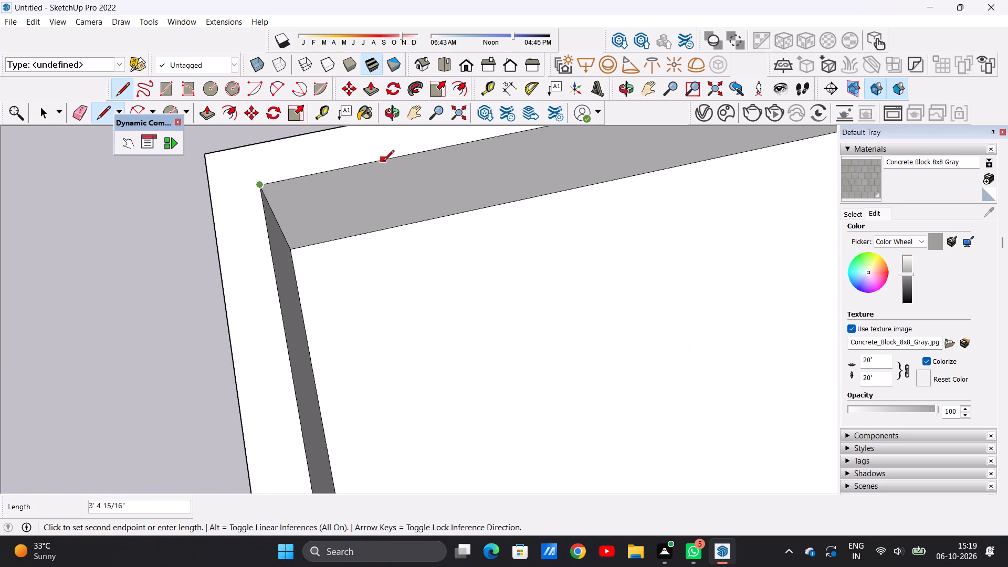
pyautogui.click(208, 192)
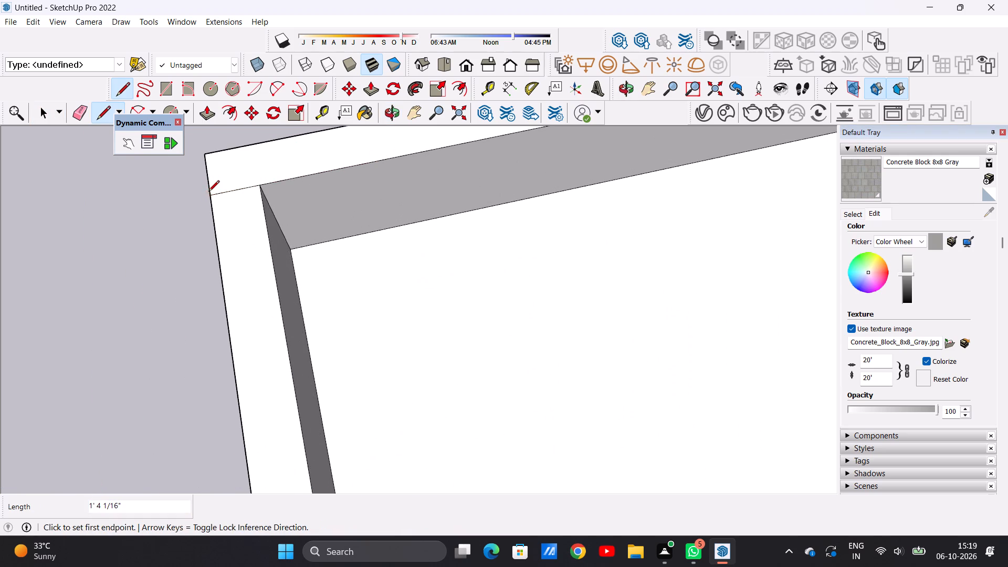
pyautogui.press('space')
# Push/Pull the balcony-side parapet's top up about 2' 11" from the dividing line to the front.
pyautogui.write('P')
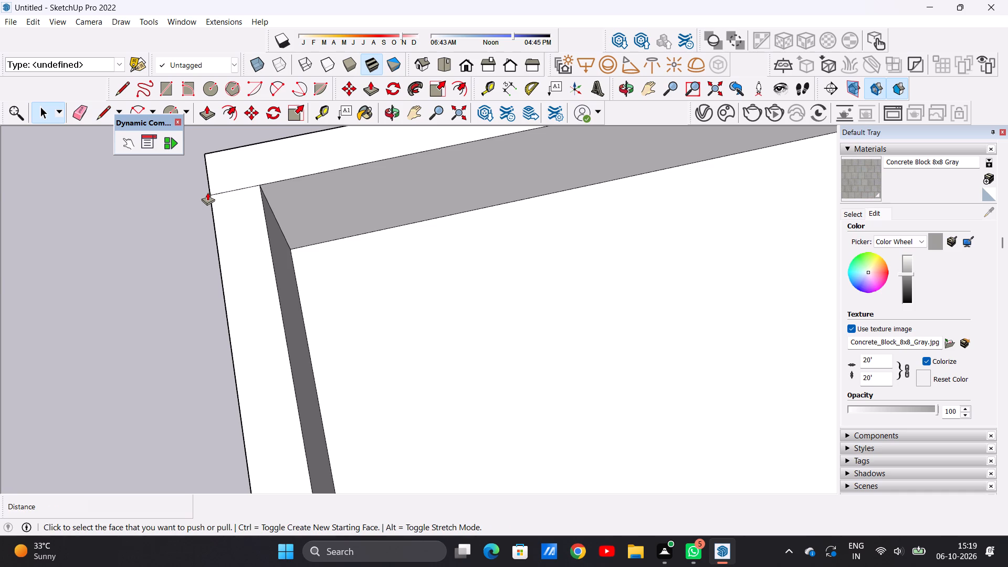
pyautogui.click(230, 248)
pyautogui.scroll(-10, 229, 216)
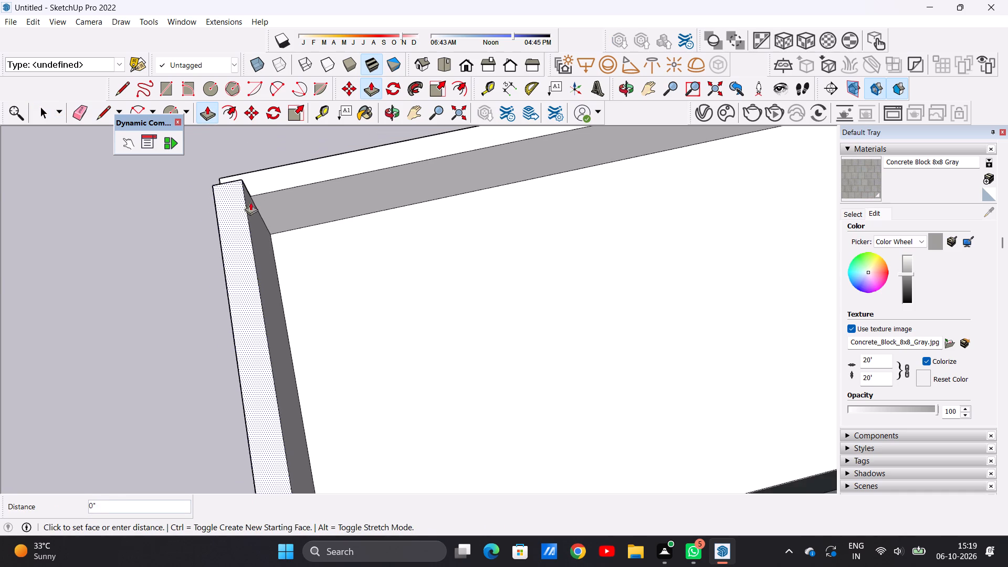
pyautogui.scroll(-7, 250, 202)
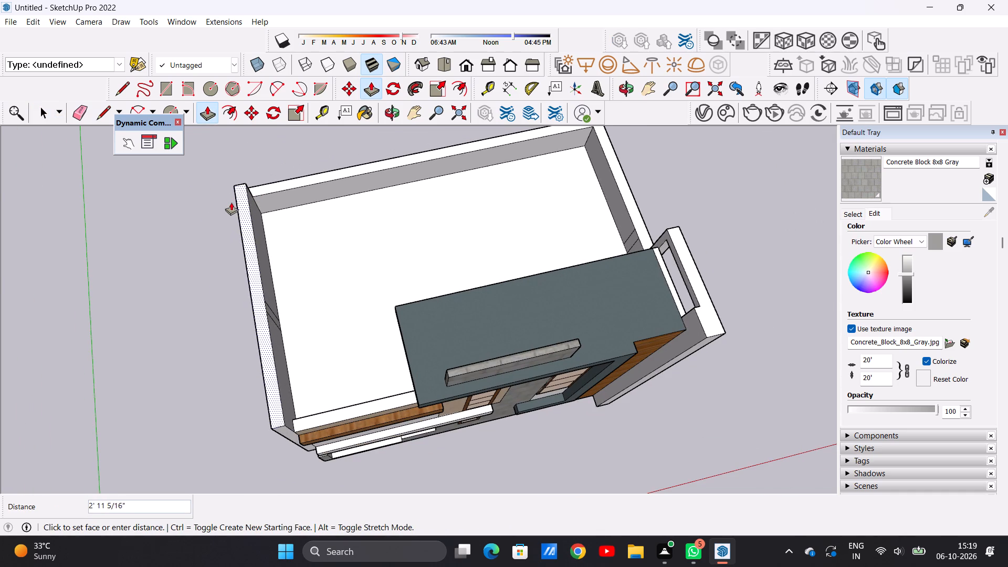
pyautogui.click(233, 205)
pyautogui.press('space')
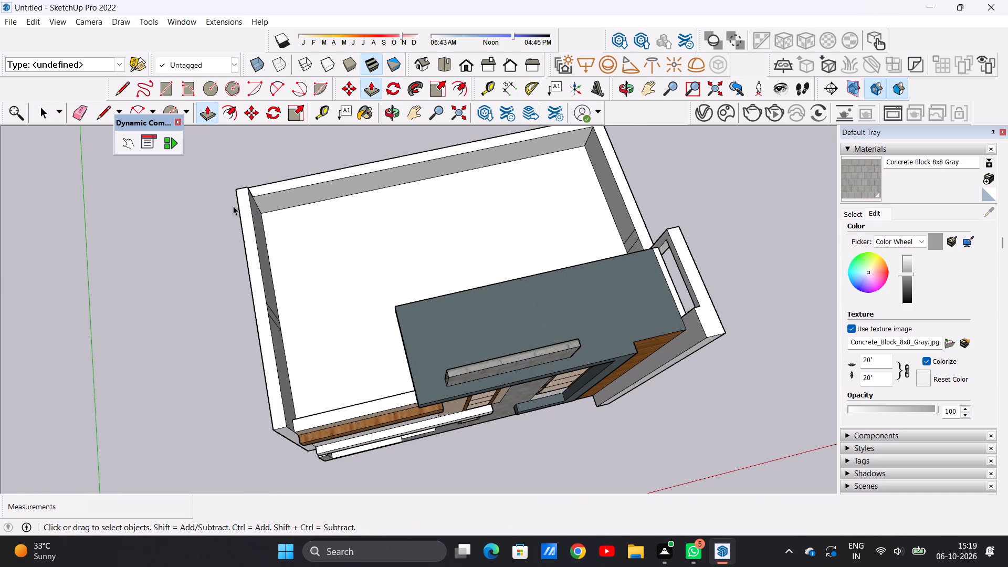
# Erase the two vertical lines on the inner face of the raised balcony-side parapet.
pyautogui.scroll(-5, 238, 267)
pyautogui.moveTo(304, 376); pyautogui.dragTo(322, 150, button='middle')
pyautogui.moveTo(243, 204); pyautogui.dragTo(340, 194, button='middle')
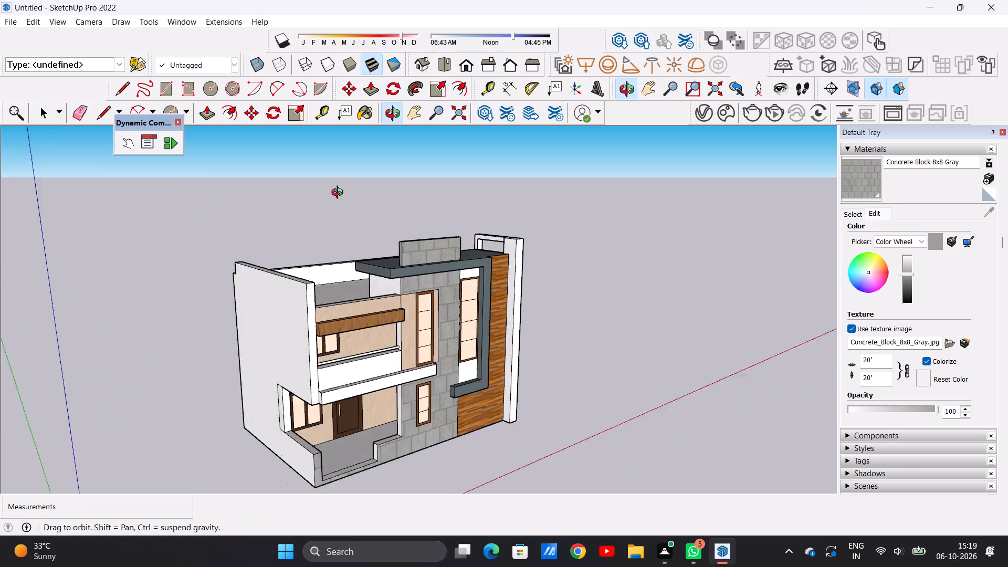
pyautogui.moveTo(340, 194); pyautogui.dragTo(181, 204, button='middle')
pyautogui.scroll(-4, 290, 226)
pyautogui.moveTo(332, 243); pyautogui.dragTo(329, 244, button='middle')
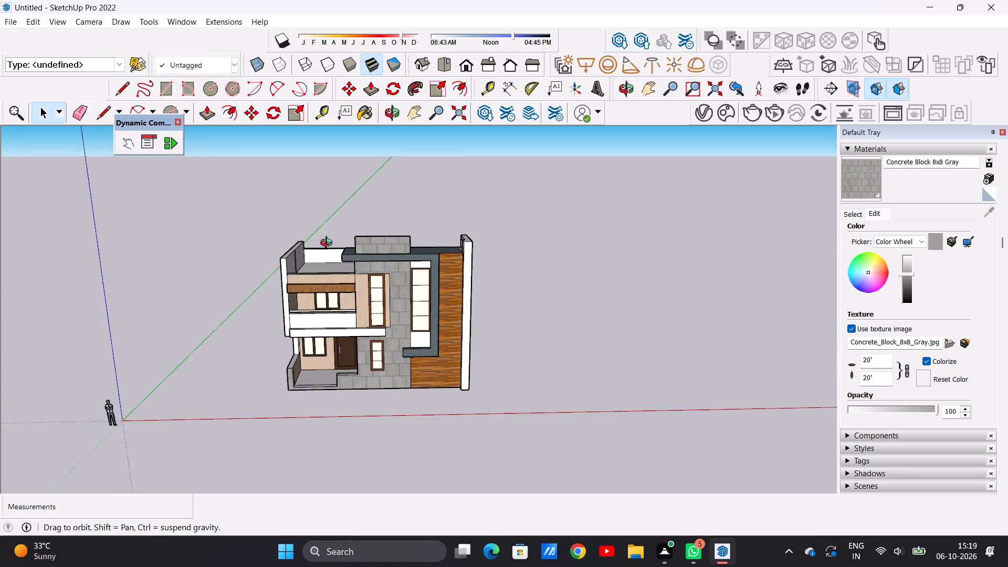
pyautogui.moveTo(329, 244); pyautogui.dragTo(223, 264, button='middle')
pyautogui.scroll(20, 379, 225)
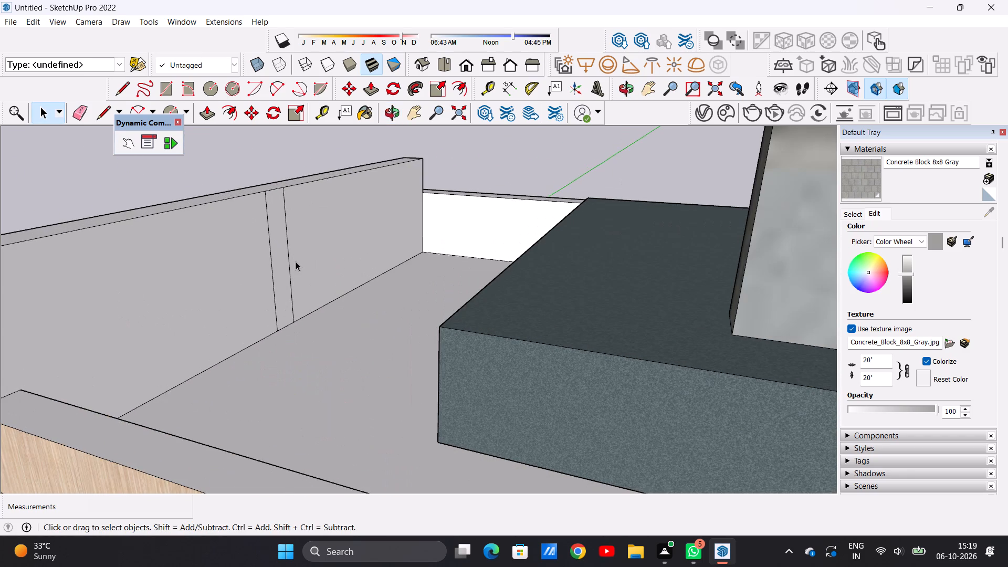
pyautogui.press('e')
pyautogui.moveTo(260, 261); pyautogui.dragTo(300, 250)
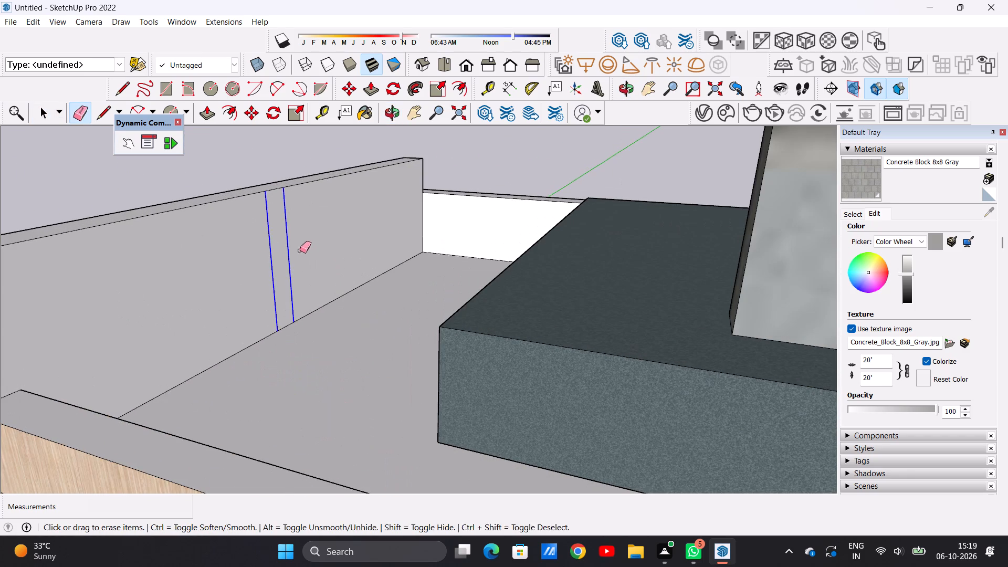
pyautogui.moveTo(300, 250); pyautogui.dragTo(306, 247)
# Push/Pull the raised parapet's rear end face out 1' 4 1/16" to the building's rear face.
pyautogui.scroll(-10, 293, 253)
pyautogui.moveTo(314, 244); pyautogui.dragTo(183, 312, button='middle')
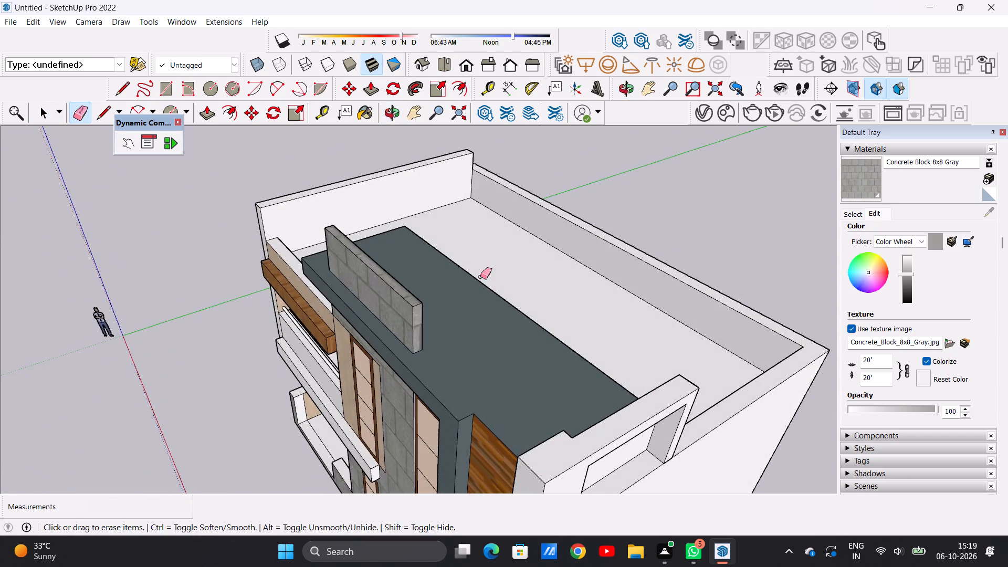
pyautogui.moveTo(480, 277); pyautogui.dragTo(370, 264, button='middle')
pyautogui.scroll(-3, 377, 255)
pyautogui.moveTo(566, 240); pyautogui.dragTo(365, 209, button='middle')
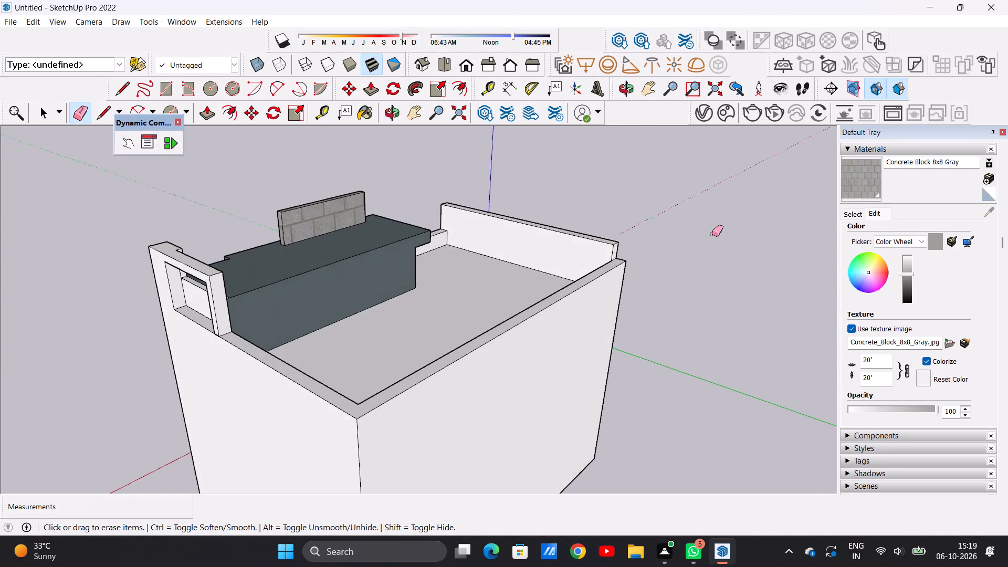
pyautogui.moveTo(708, 235); pyautogui.dragTo(578, 260, button='middle')
pyautogui.scroll(7, 597, 349)
pyautogui.moveTo(613, 311); pyautogui.dragTo(467, 341, button='middle')
pyautogui.scroll(1, 407, 360)
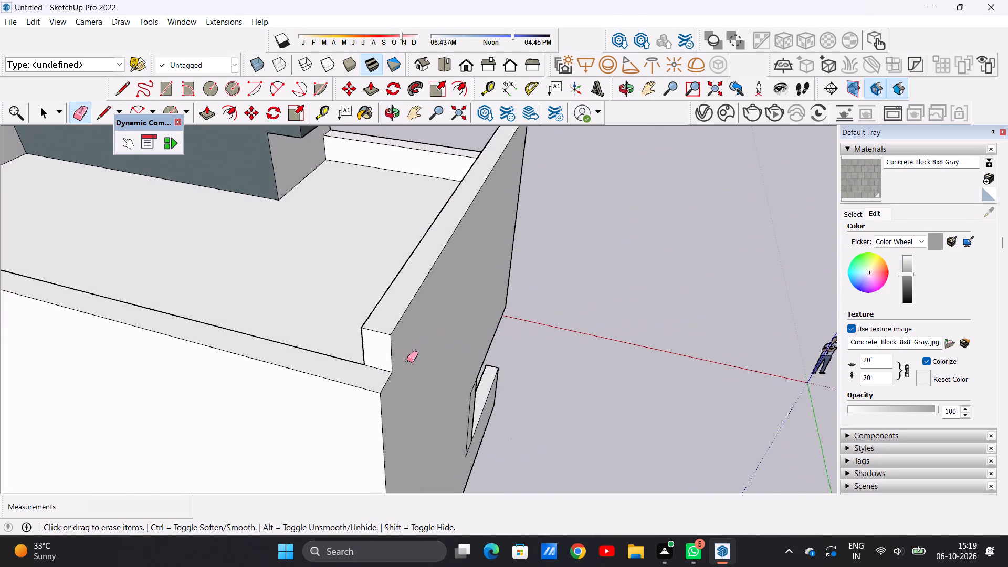
pyautogui.scroll(2, 407, 360)
pyautogui.press('space')
pyautogui.write('P')
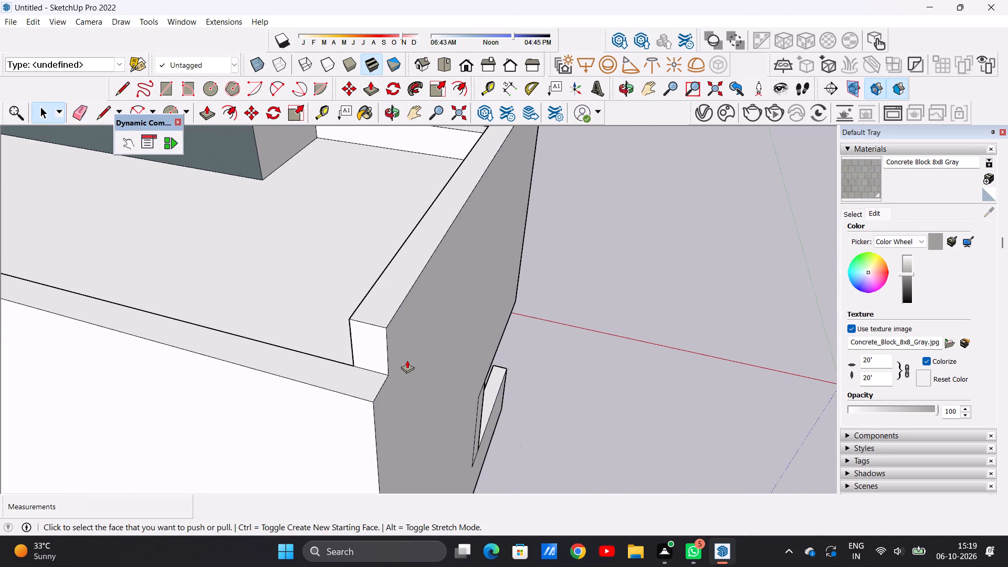
pyautogui.click(369, 334)
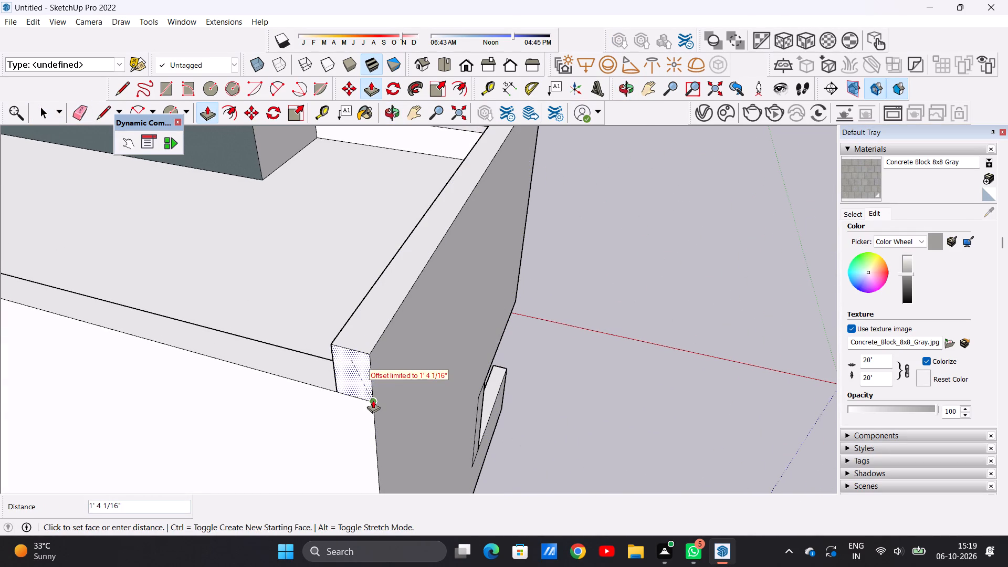
pyautogui.click(371, 400)
pyautogui.press('space')
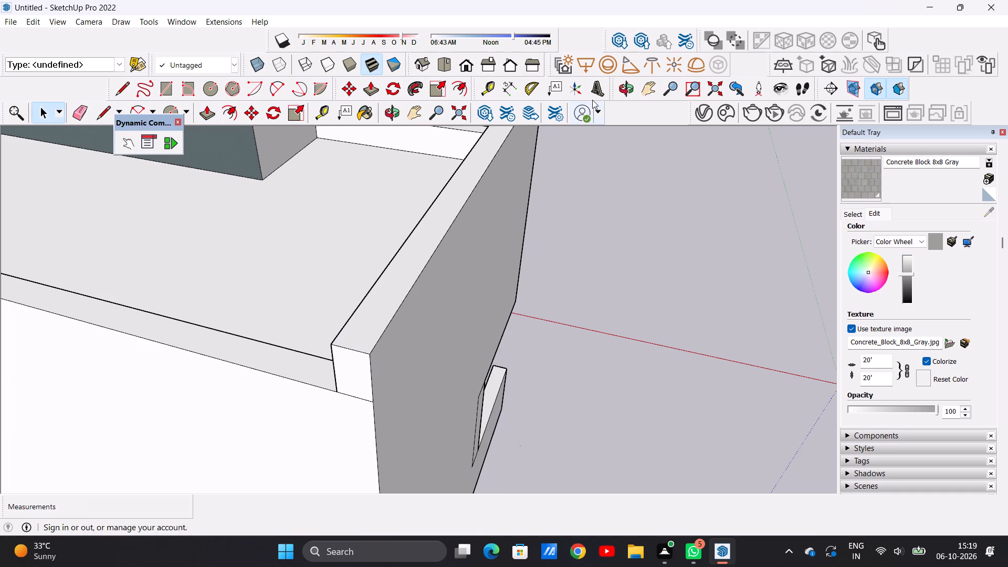
# Examine the raised parapet and the house from the rear around to the front facade.
pyautogui.scroll(-7, 601, 103)
pyautogui.scroll(-7, 449, 269)
pyautogui.scroll(1, 458, 252)
pyautogui.scroll(-12, 458, 252)
pyautogui.moveTo(695, 215); pyautogui.dragTo(660, 214, button='middle')
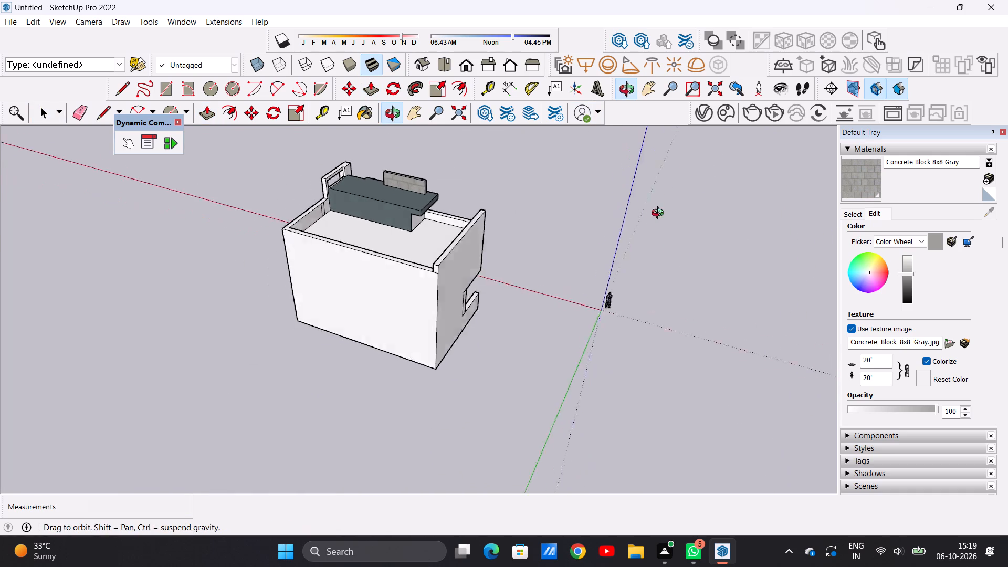
pyautogui.moveTo(660, 214); pyautogui.dragTo(463, 215, button='middle')
pyautogui.moveTo(735, 228); pyautogui.dragTo(517, 178, button='middle')
pyautogui.moveTo(771, 260); pyautogui.dragTo(666, 218, button='middle')
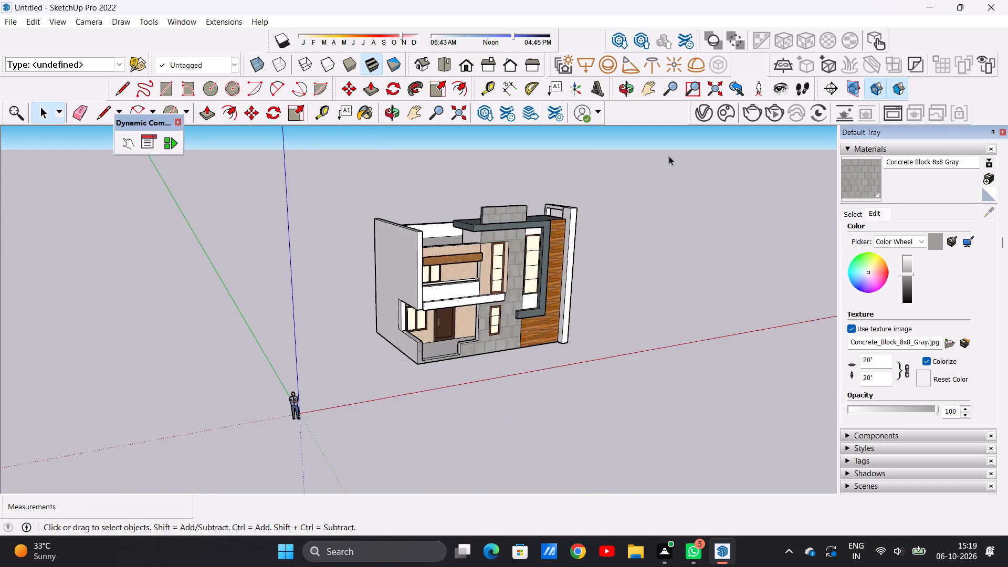
pyautogui.scroll(-5, 669, 156)
# Paint the white wall around the tall upper window inside the dark grey frame with Cladding Siding White, leaving the Paint Bucket tool.
pyautogui.scroll(9, 604, 220)
pyautogui.scroll(5, 509, 189)
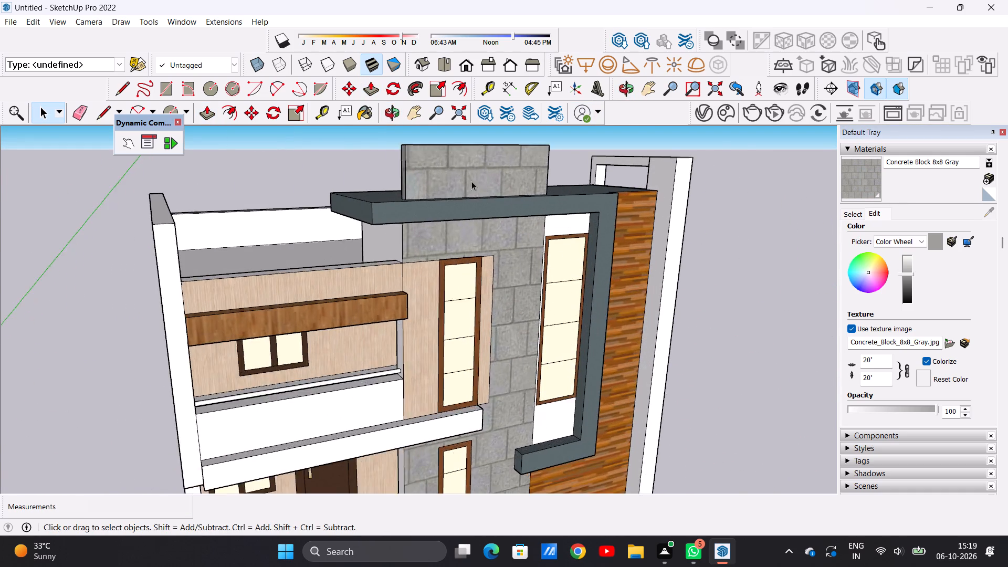
pyautogui.scroll(6, 471, 181)
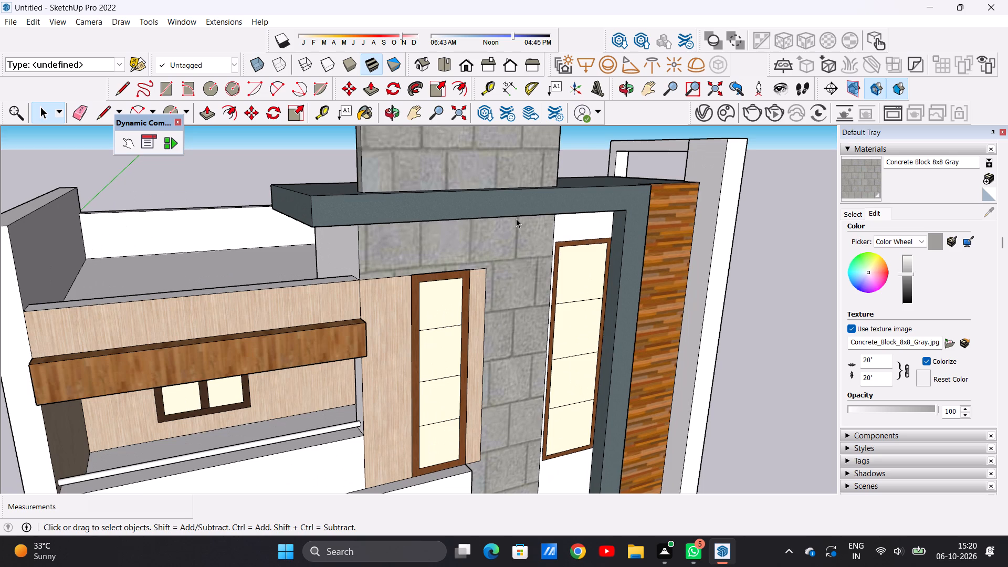
pyautogui.moveTo(519, 218); pyautogui.dragTo(476, 198, button='middle')
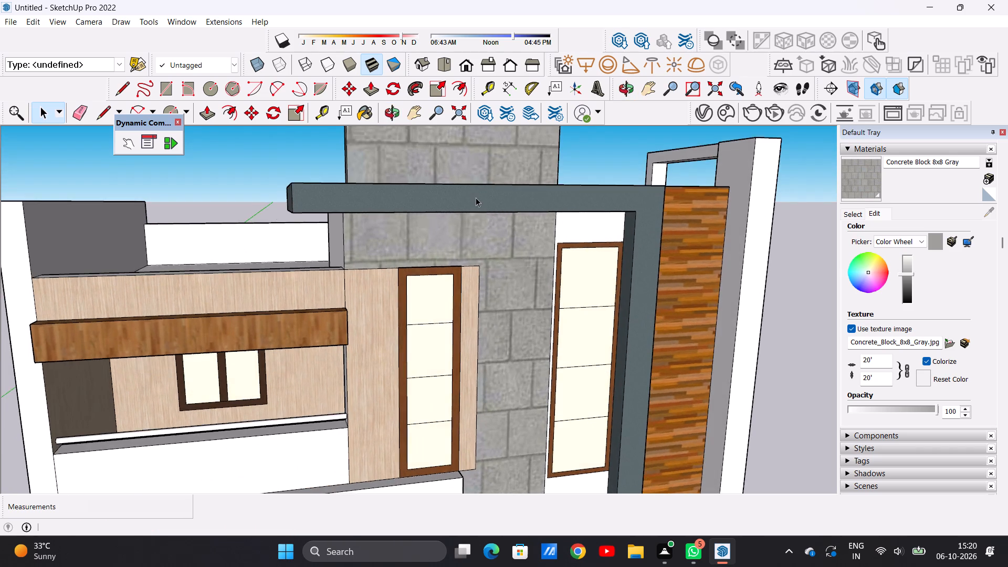
pyautogui.scroll(-5, 472, 197)
pyautogui.moveTo(503, 226); pyautogui.dragTo(449, 217, button='middle')
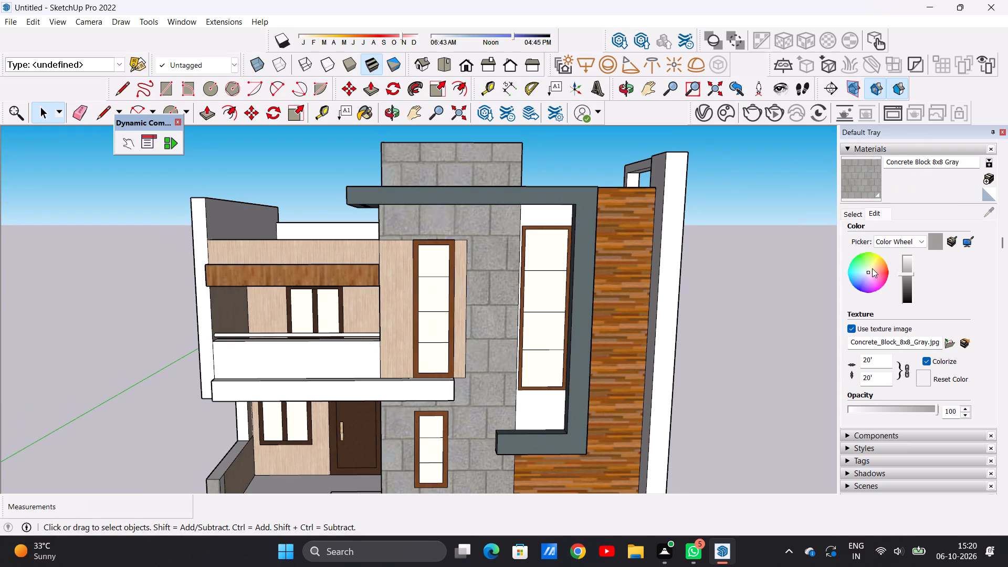
pyautogui.click(855, 215)
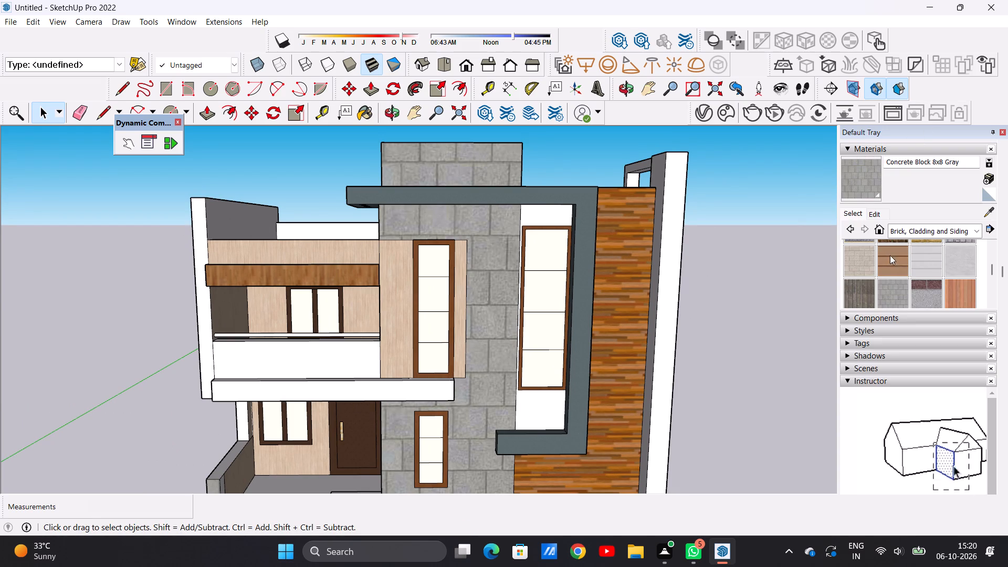
pyautogui.scroll(-1, 918, 266)
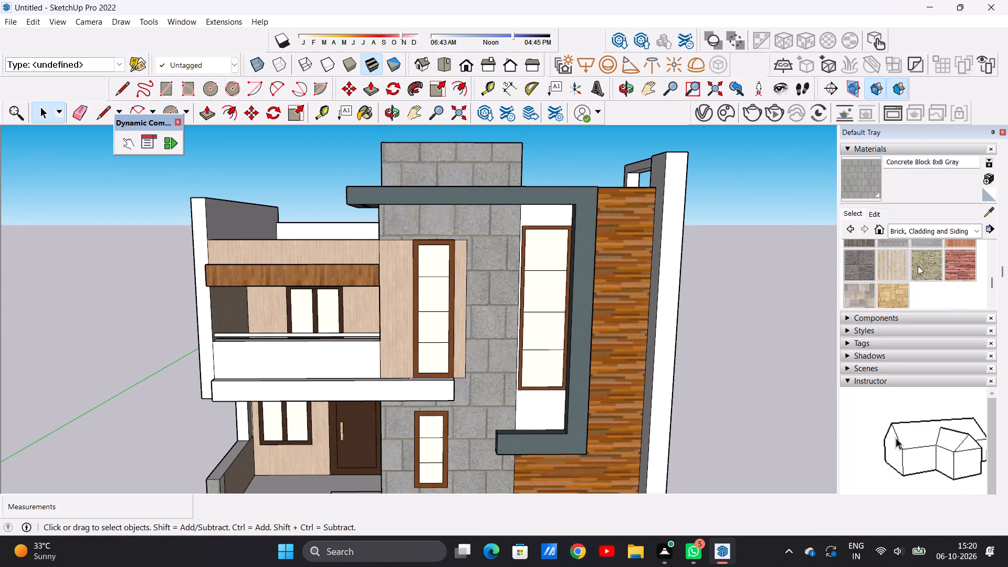
pyautogui.scroll(2, 918, 266)
pyautogui.scroll(-1, 919, 266)
pyautogui.click(920, 264)
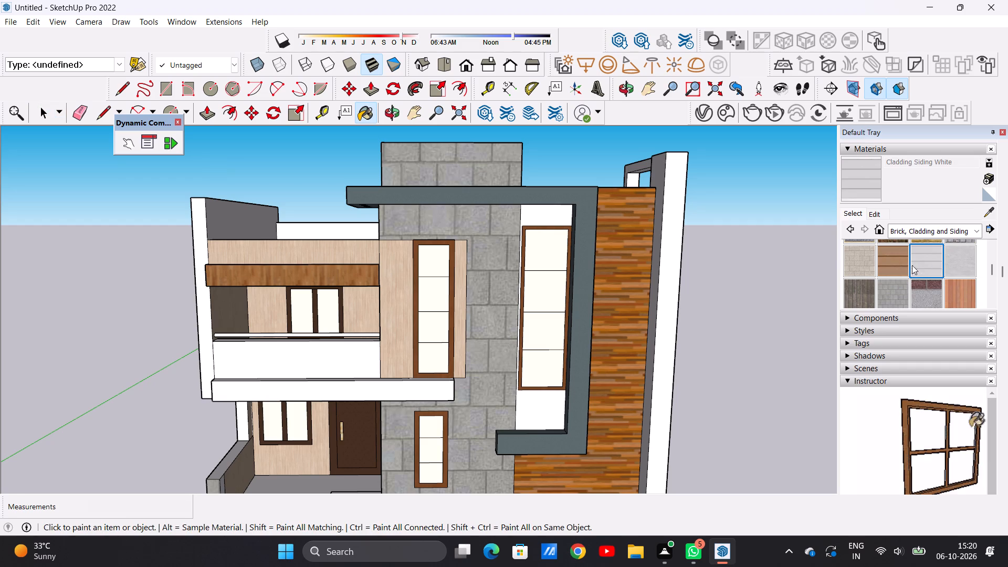
pyautogui.scroll(7, 562, 228)
pyautogui.click(563, 223)
pyautogui.scroll(-8, 564, 220)
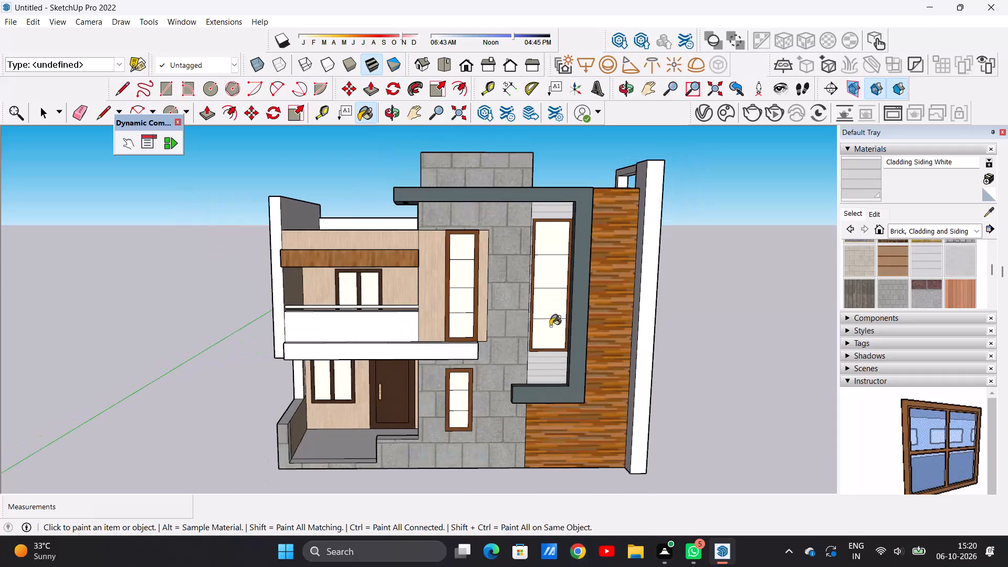
pyautogui.scroll(8, 556, 366)
pyautogui.scroll(-7, 561, 382)
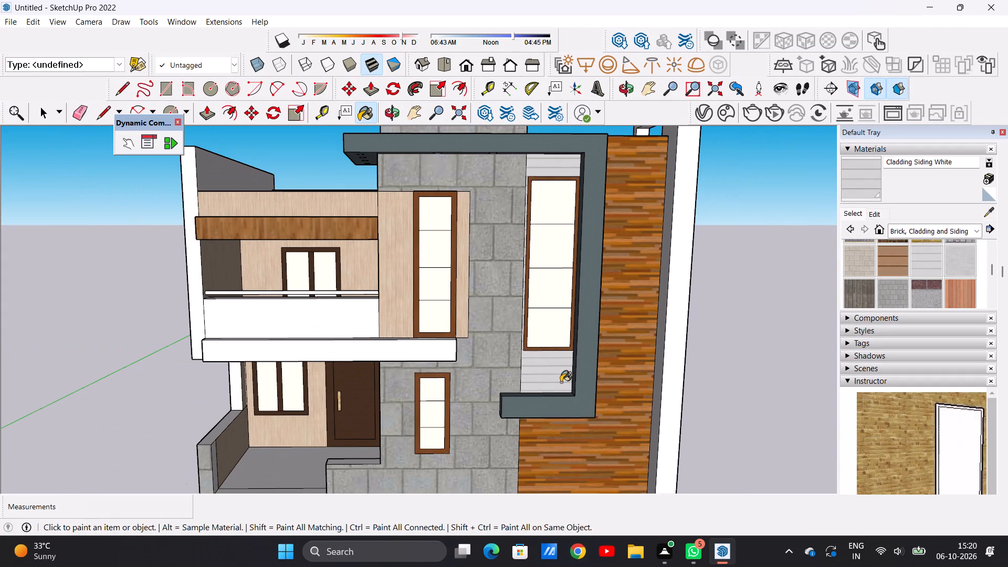
pyautogui.press('space')
pyautogui.press('space')
# Examine the finished facade and side wall from several angles and distances to review the cladding.
pyautogui.scroll(-5, 554, 320)
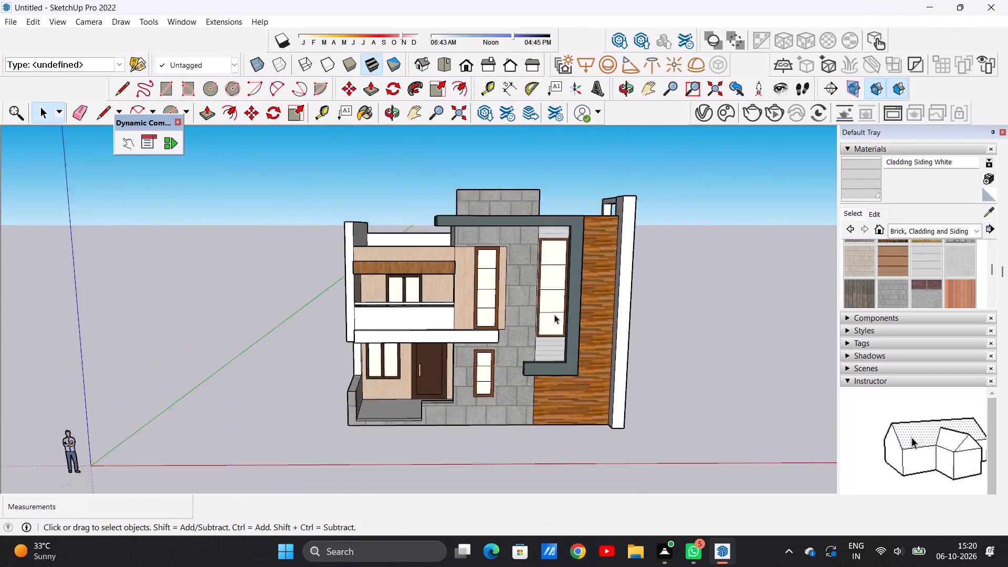
pyautogui.scroll(-8, 554, 314)
pyautogui.moveTo(551, 279); pyautogui.dragTo(485, 261, button='middle')
pyautogui.scroll(-4, 490, 262)
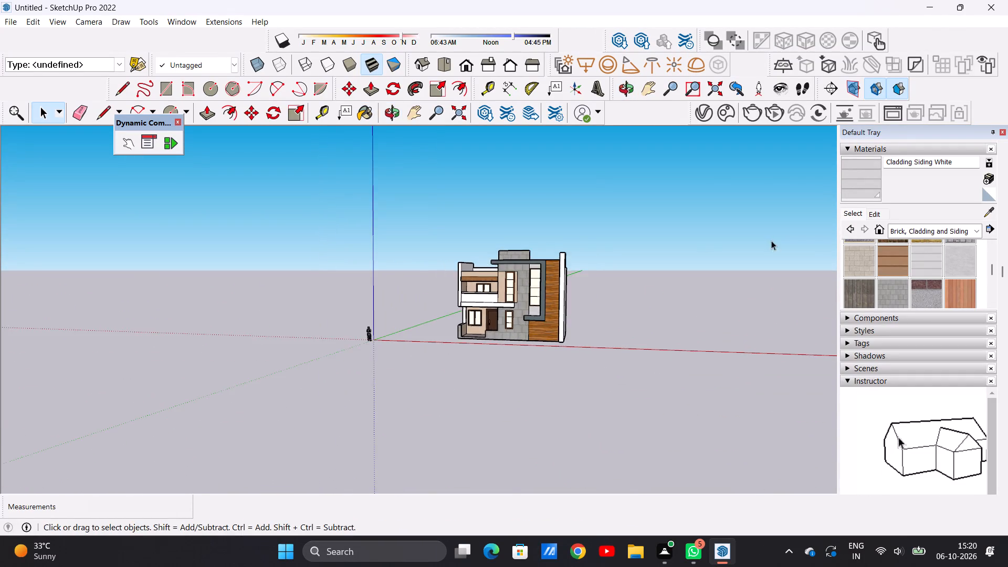
pyautogui.moveTo(590, 248); pyautogui.dragTo(523, 272, button='middle')
pyautogui.scroll(8, 537, 266)
pyautogui.moveTo(633, 277); pyautogui.dragTo(486, 292, button='middle')
pyautogui.scroll(7, 492, 292)
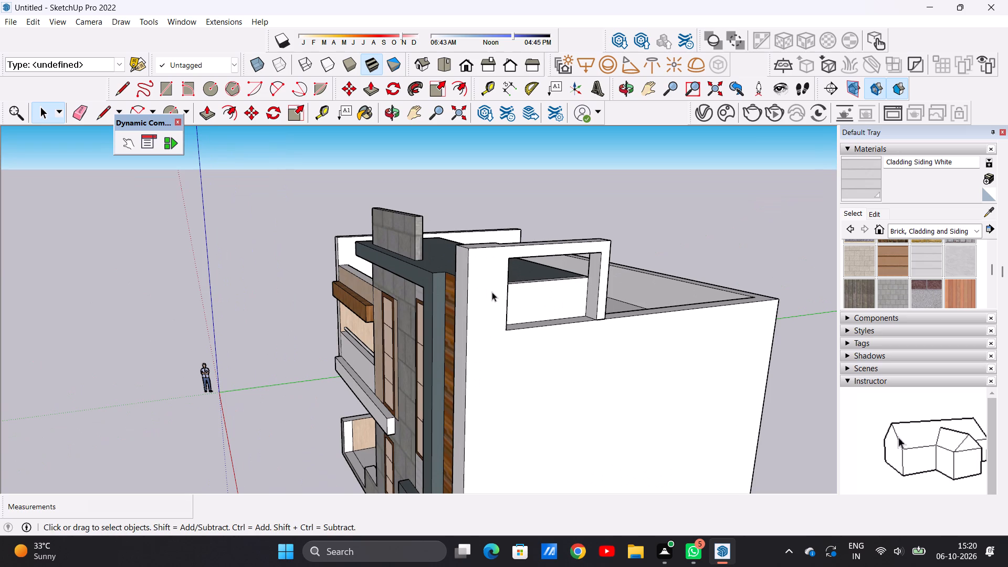
pyautogui.scroll(-10, 516, 277)
pyautogui.moveTo(519, 288); pyautogui.dragTo(726, 255, button='middle')
pyautogui.moveTo(542, 302); pyautogui.dragTo(650, 291, button='middle')
pyautogui.moveTo(524, 296); pyautogui.dragTo(453, 326, button='middle')
pyautogui.moveTo(657, 272); pyautogui.dragTo(502, 255, button='middle')
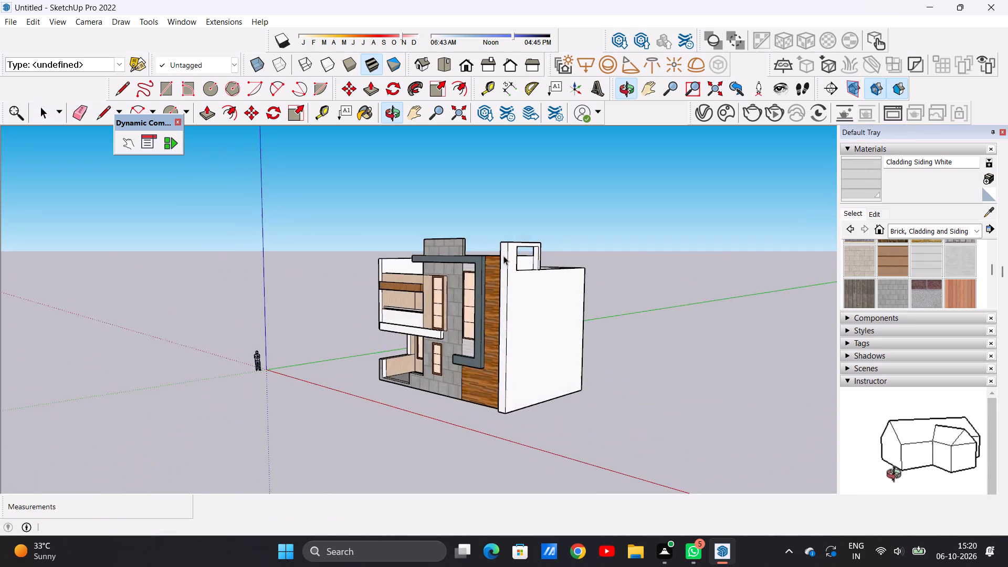
pyautogui.scroll(8, 545, 258)
pyautogui.scroll(-7, 537, 257)
pyautogui.moveTo(476, 312); pyautogui.dragTo(686, 280, button='middle')
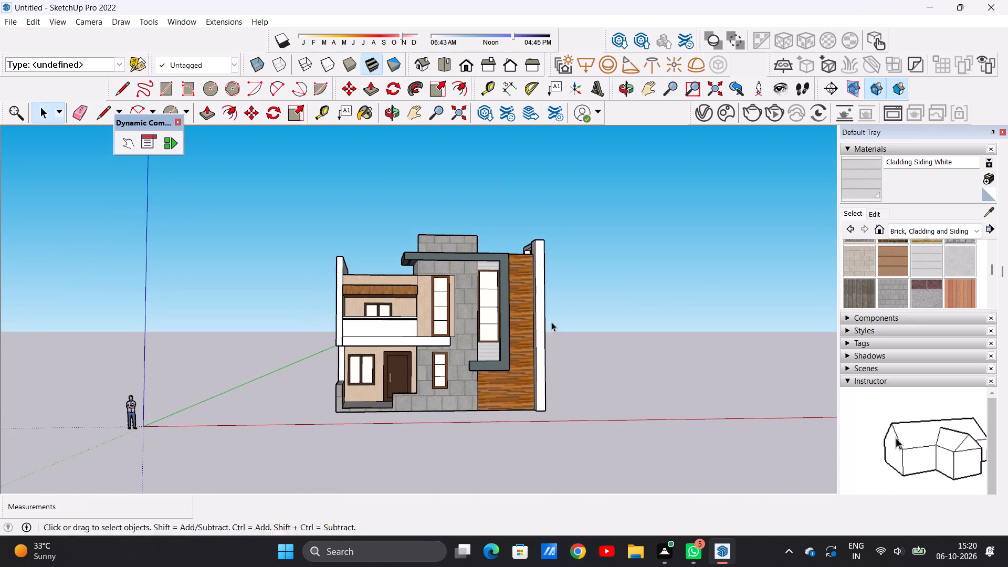
pyautogui.moveTo(551, 322); pyautogui.dragTo(558, 367, button='middle')
pyautogui.scroll(-3, 677, 285)
pyautogui.scroll(5, 344, 326)
pyautogui.moveTo(510, 314); pyautogui.dragTo(427, 299, button='middle')
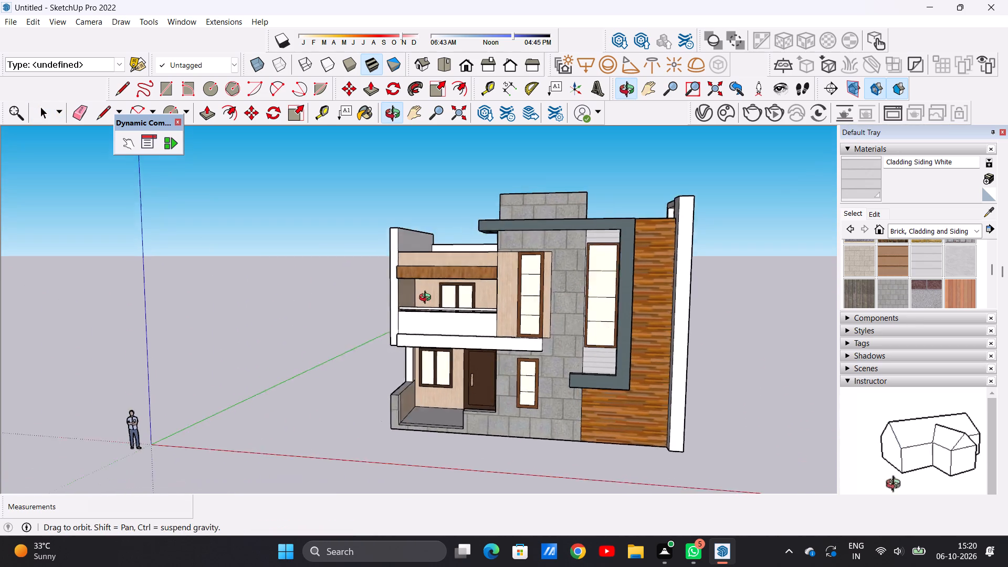
pyautogui.moveTo(427, 299); pyautogui.dragTo(478, 321, button='middle')
# Paint the upper balcony's round handrail with Color M07 from the Colors collection, leaving the Paint Bucket tool.
pyautogui.scroll(14, 478, 321)
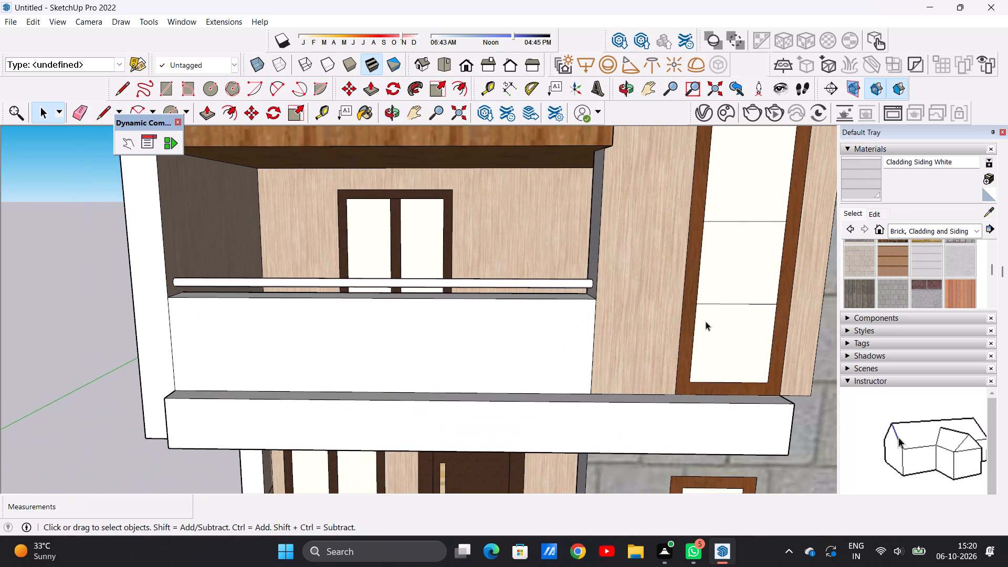
pyautogui.click(850, 208)
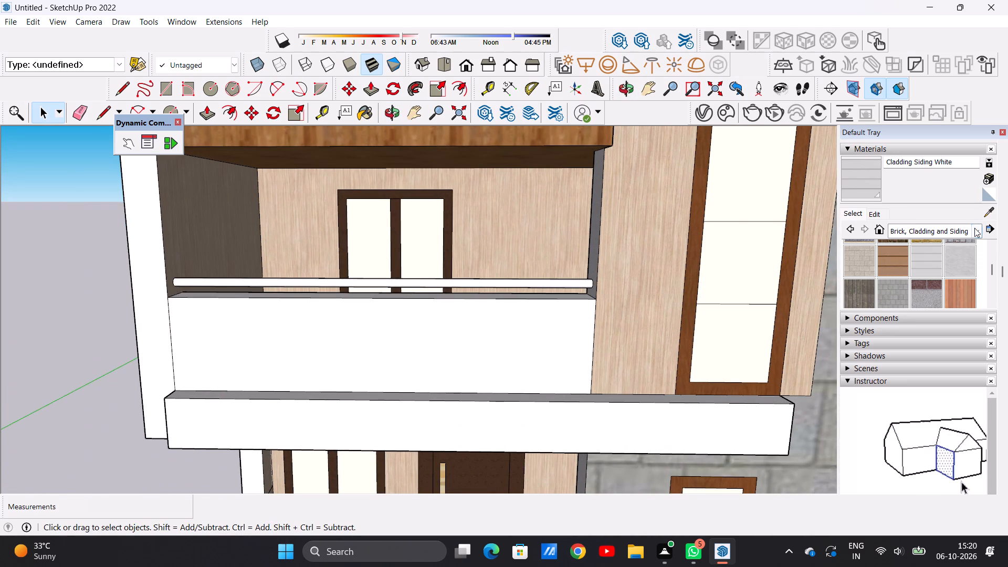
pyautogui.click(974, 228)
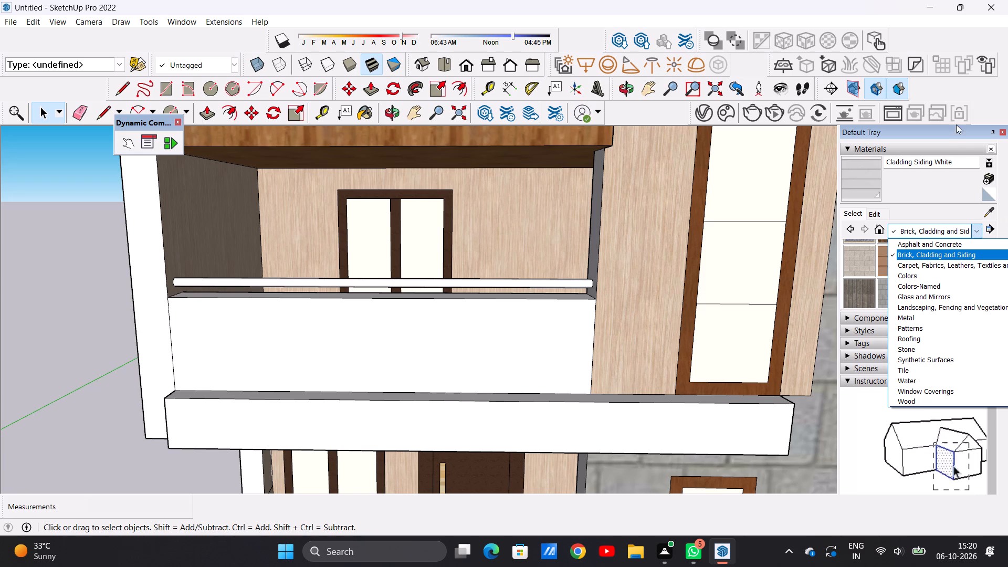
pyautogui.click(925, 279)
pyautogui.scroll(-4, 925, 279)
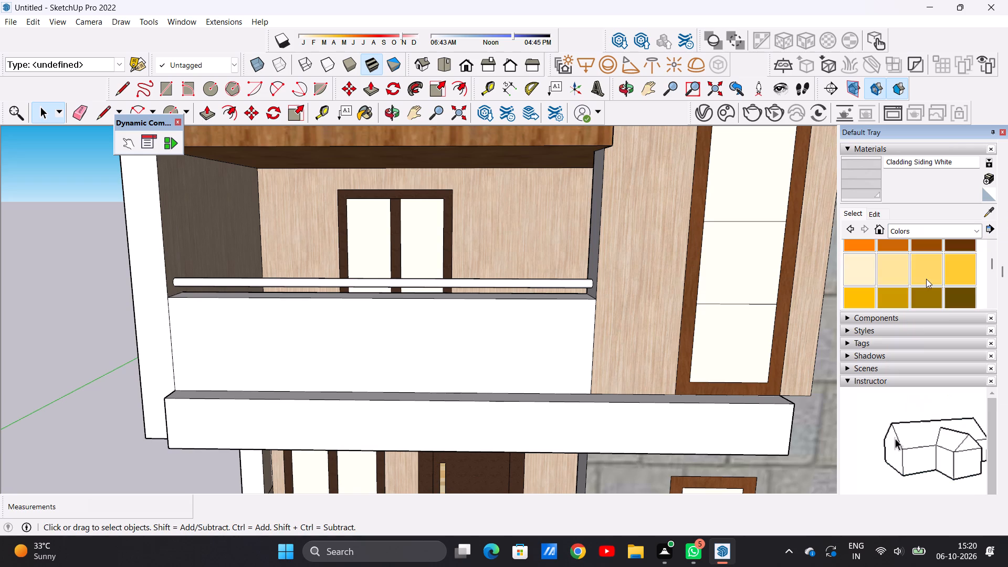
pyautogui.scroll(-10, 926, 279)
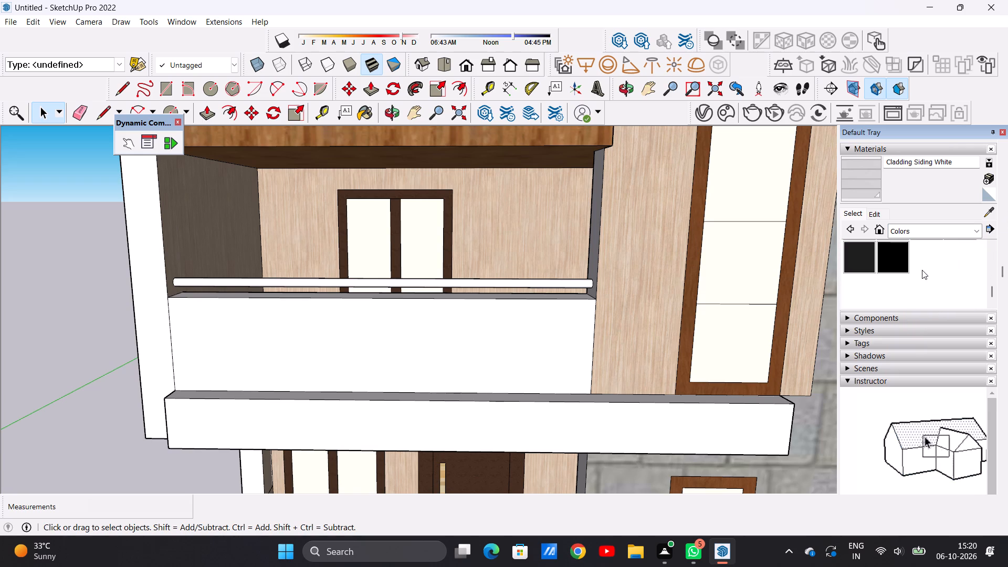
pyautogui.scroll(1, 922, 270)
pyautogui.click(962, 283)
pyautogui.scroll(9, 581, 282)
pyautogui.click(580, 282)
pyautogui.press('space')
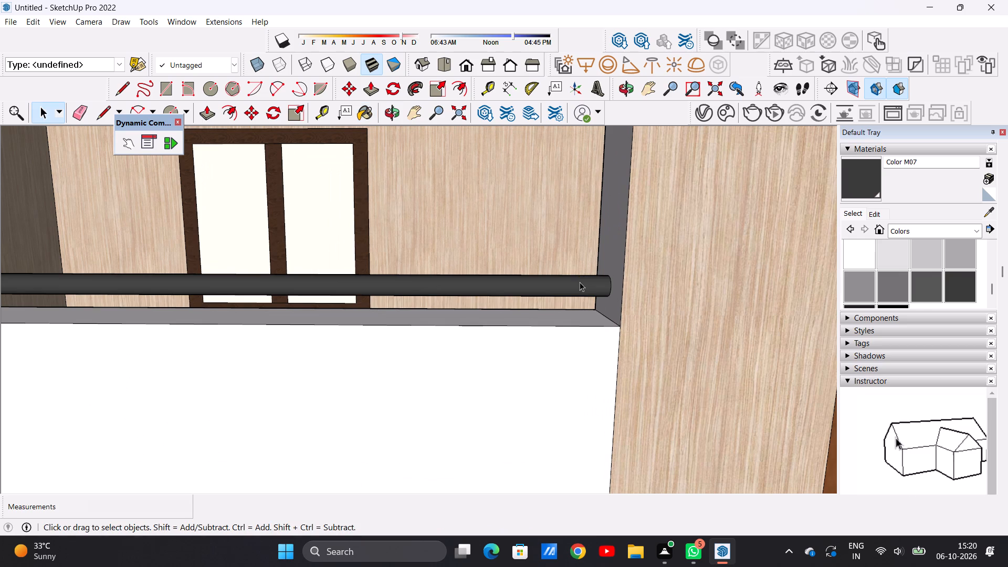
# Paint the front and top faces of the upper balcony's parapet with Translucent Glass Safety from Glass and Mirrors.
pyautogui.scroll(-11, 551, 275)
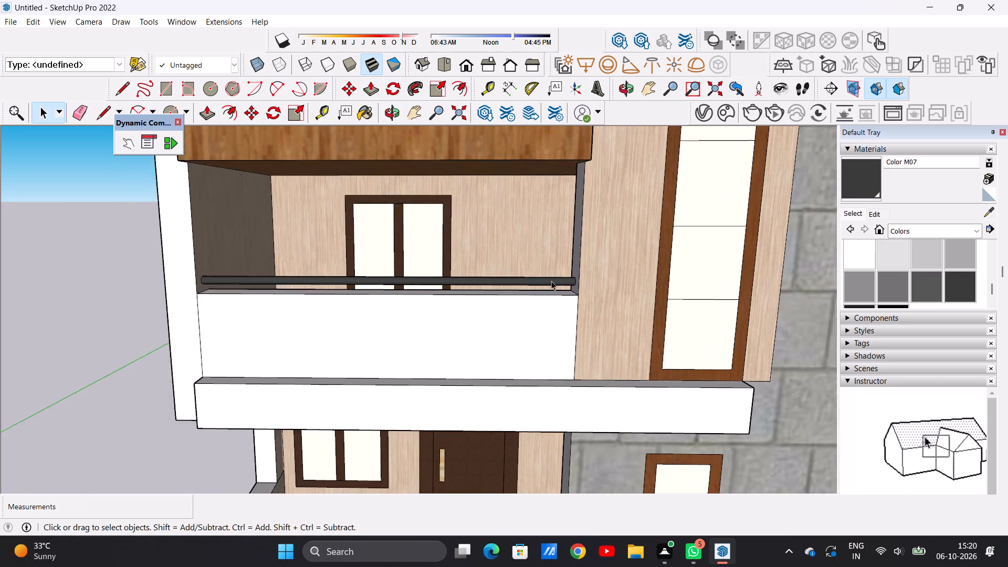
pyautogui.scroll(-5, 551, 281)
pyautogui.click(978, 231)
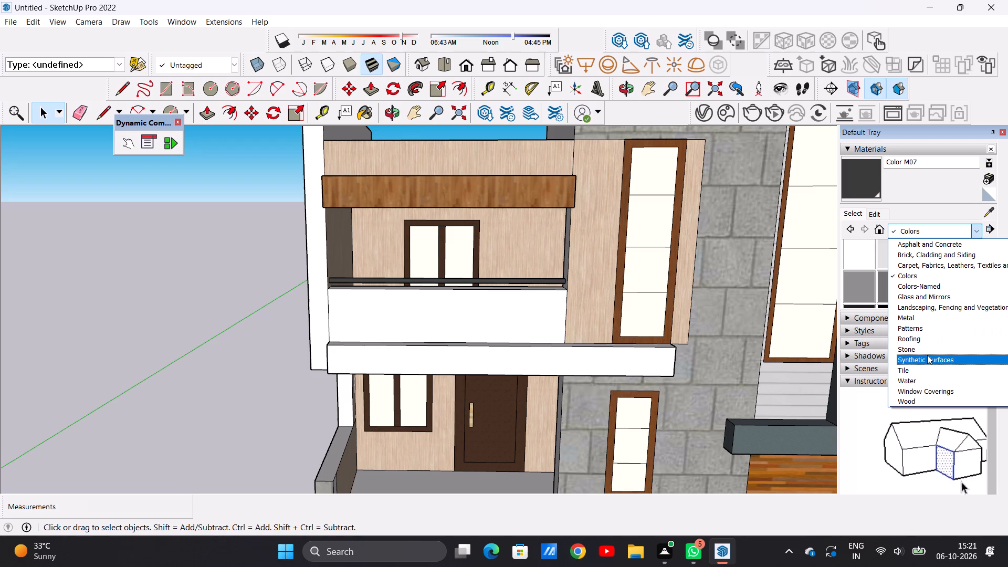
pyautogui.click(919, 298)
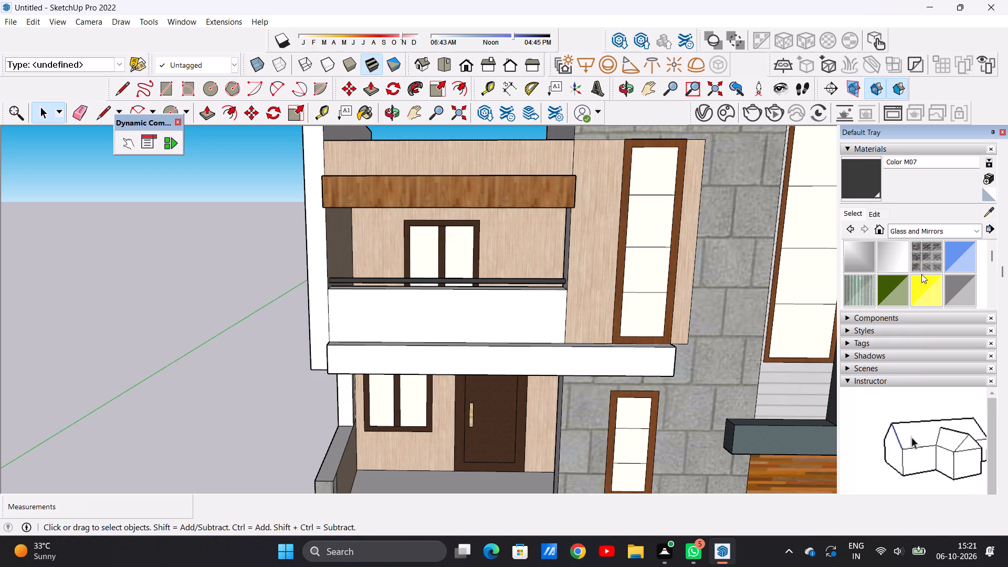
pyautogui.scroll(-1, 929, 274)
pyautogui.click(865, 258)
pyautogui.scroll(3, 529, 312)
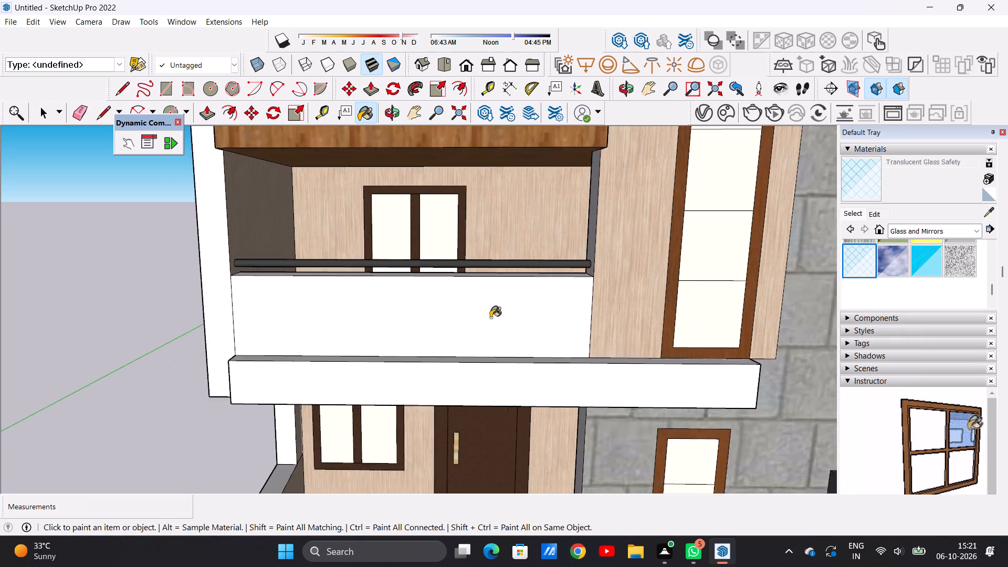
pyautogui.scroll(2, 490, 318)
pyautogui.click(477, 311)
pyautogui.moveTo(504, 282); pyautogui.dragTo(484, 402, button='middle')
pyautogui.scroll(7, 499, 356)
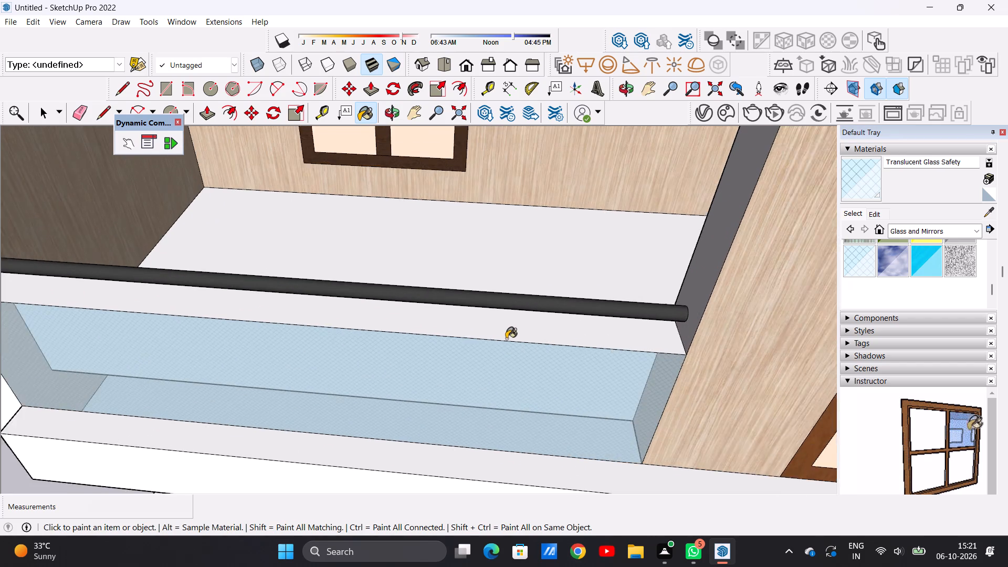
pyautogui.click(507, 326)
# Paint the balcony parapet's inner face, on the floor side, with Translucent Glass Safety, leaving the Paint Bucket tool.
pyautogui.scroll(-7, 509, 326)
pyautogui.moveTo(533, 289); pyautogui.dragTo(460, 293, button='middle')
pyautogui.scroll(-15, 507, 248)
pyautogui.scroll(8, 511, 303)
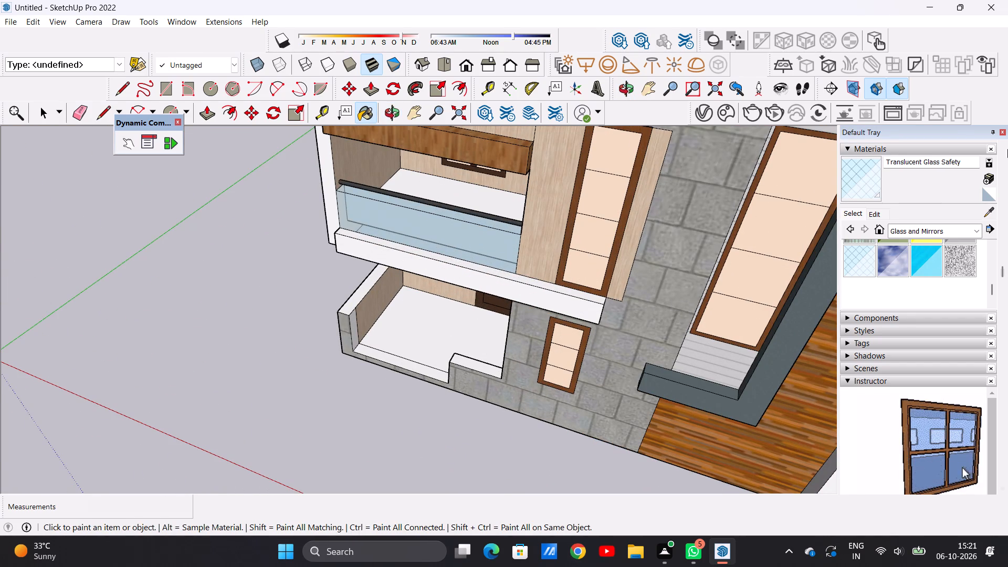
pyautogui.scroll(-8, 441, 124)
pyautogui.scroll(17, 432, 186)
pyautogui.moveTo(549, 198); pyautogui.dragTo(538, 201, button='middle')
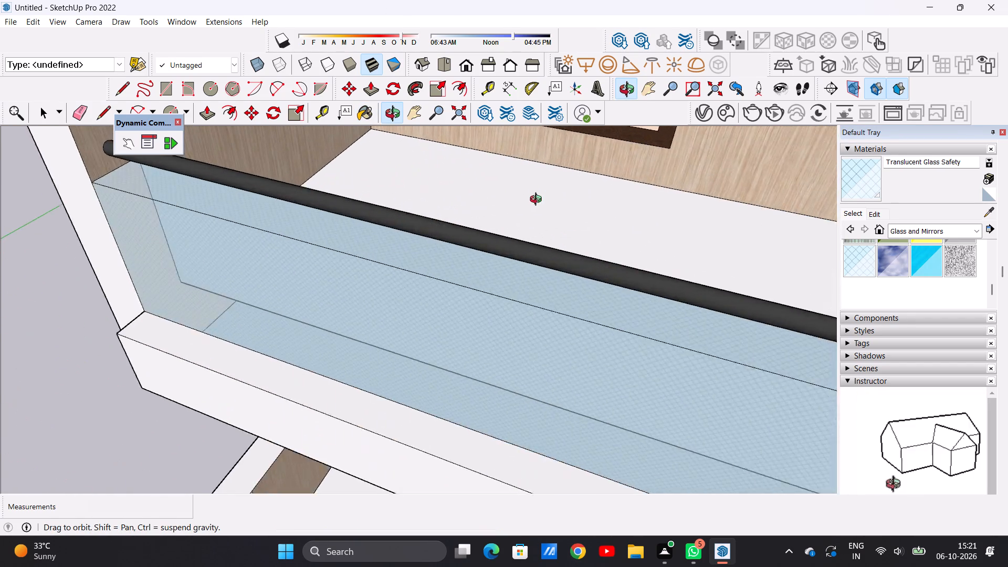
pyautogui.moveTo(538, 201); pyautogui.dragTo(440, 175, button='middle')
pyautogui.scroll(6, 351, 187)
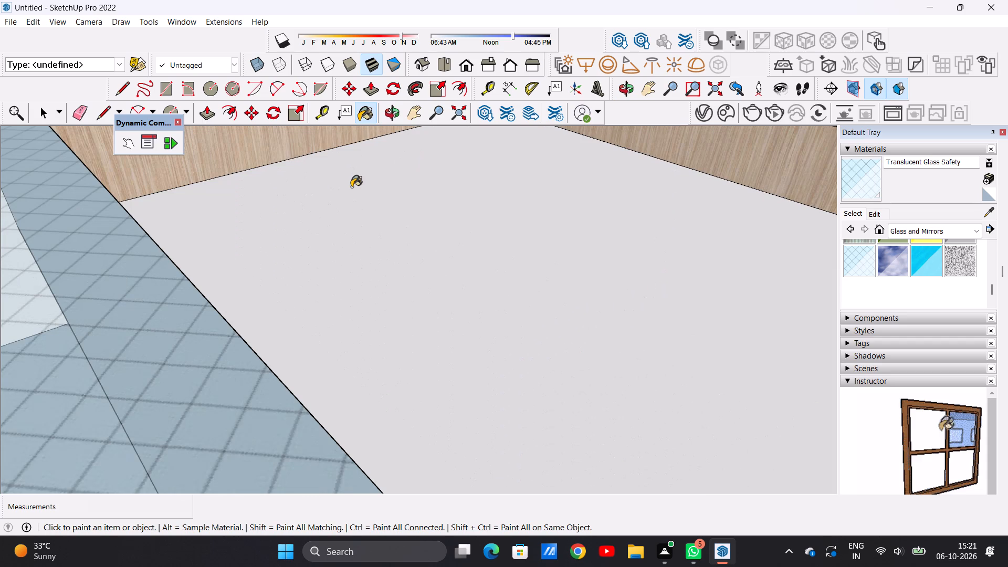
pyautogui.scroll(-4, 351, 187)
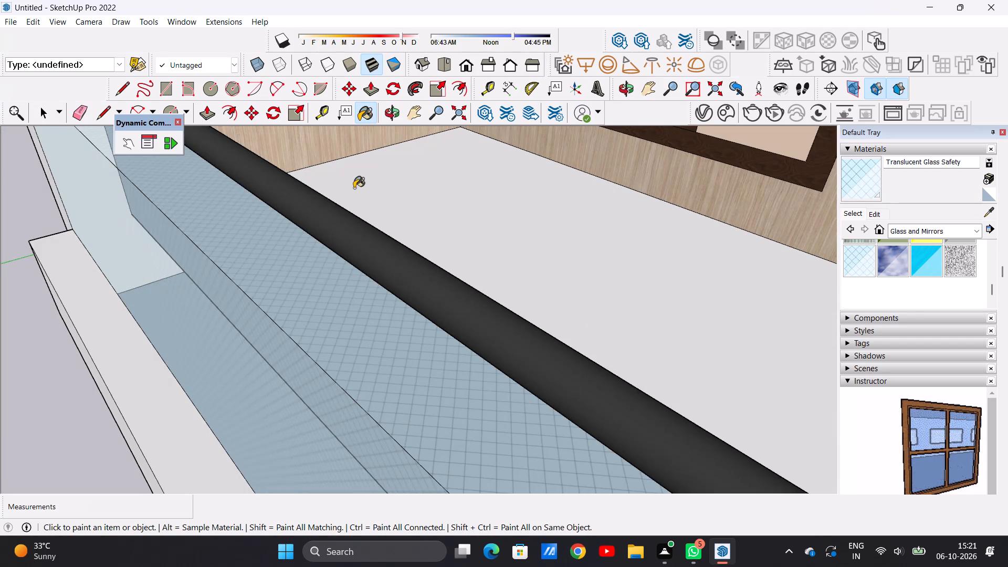
pyautogui.moveTo(413, 201); pyautogui.dragTo(334, 201, button='middle')
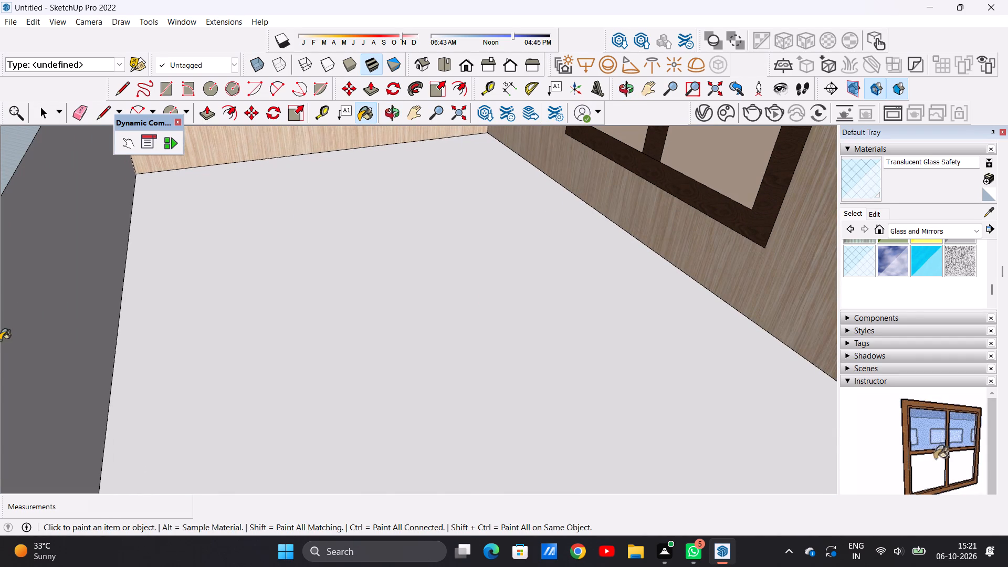
pyautogui.click(51, 331)
pyautogui.press('space')
# Return to the front view and examine the glass balcony parapet and the surrounding facade from several angles and distances.
pyautogui.scroll(-5, 140, 340)
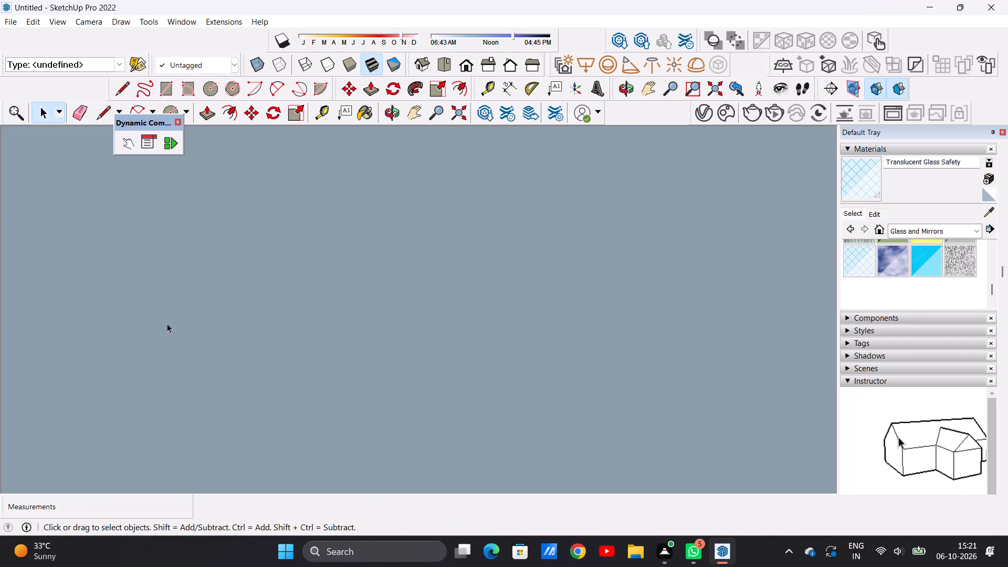
pyautogui.scroll(-6, 167, 323)
pyautogui.scroll(1, 192, 316)
pyautogui.scroll(-7, 194, 316)
pyautogui.scroll(1, 270, 316)
pyautogui.scroll(-1, 276, 310)
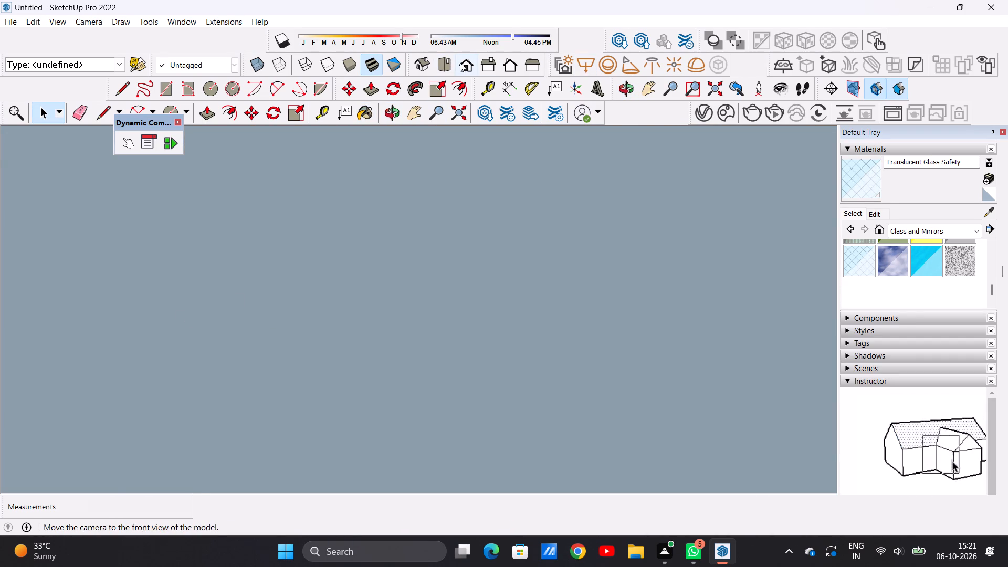
pyautogui.click(460, 62)
pyautogui.scroll(-12, 470, 231)
pyautogui.moveTo(504, 221); pyautogui.dragTo(489, 267, button='middle')
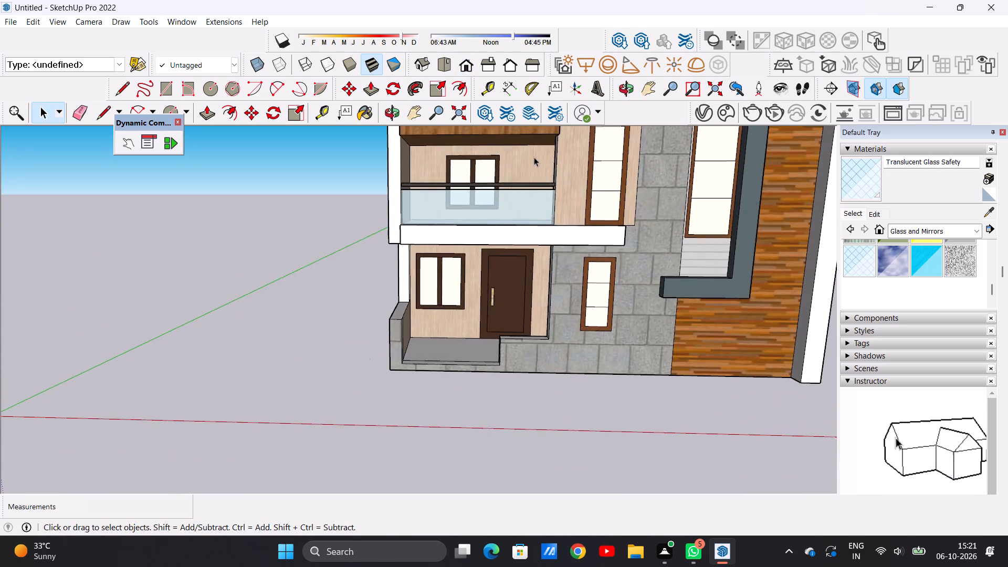
pyautogui.scroll(6, 534, 157)
pyautogui.scroll(-11, 505, 190)
pyautogui.scroll(1, 569, 178)
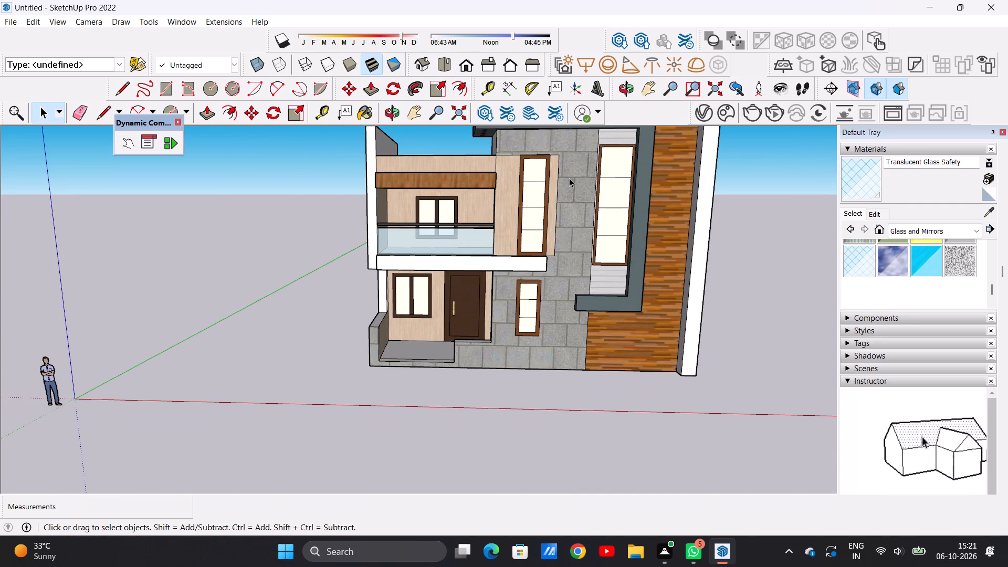
pyautogui.scroll(5, 524, 166)
pyautogui.scroll(-10, 511, 244)
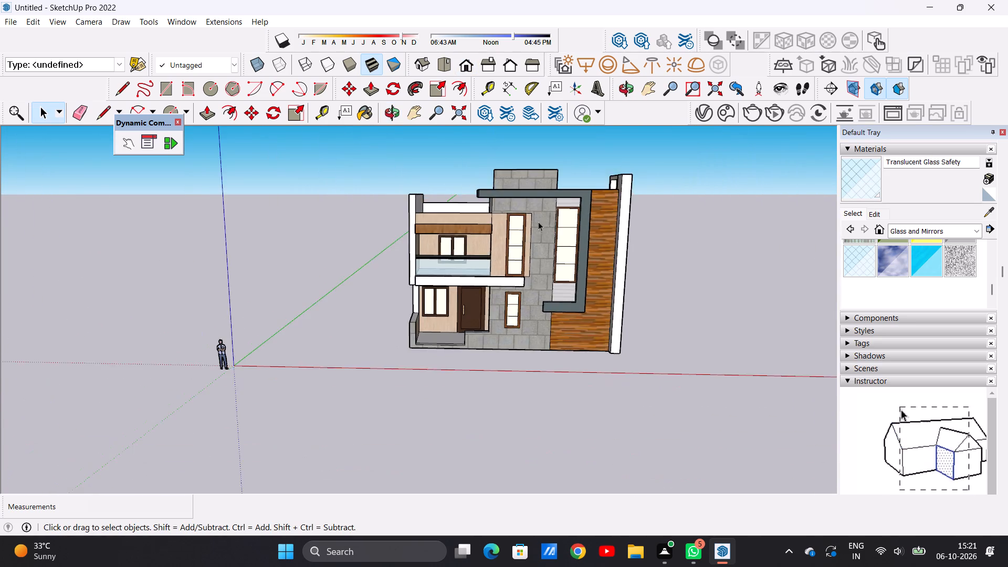
pyautogui.scroll(7, 544, 193)
pyautogui.moveTo(480, 271); pyautogui.dragTo(611, 283, button='middle')
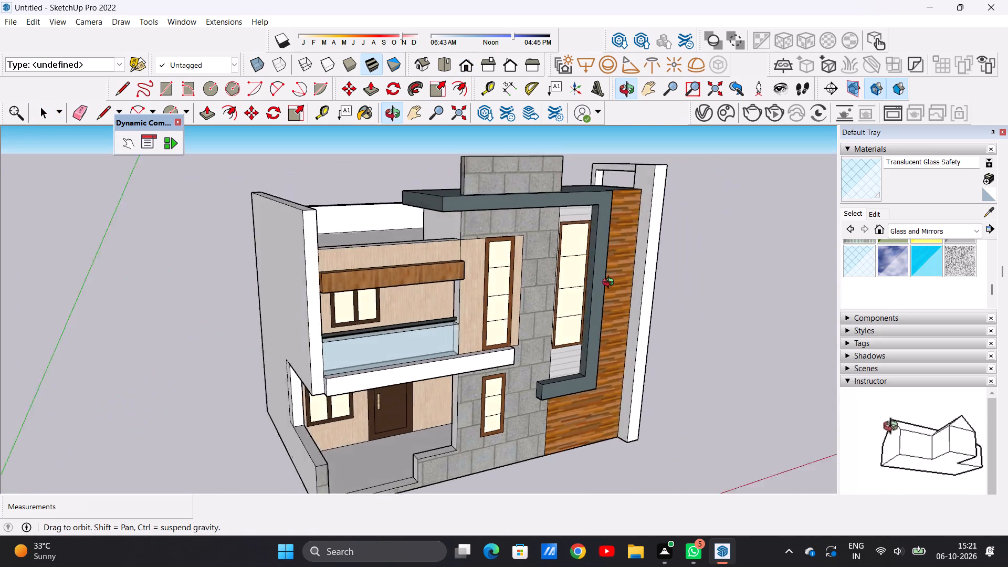
pyautogui.moveTo(611, 283); pyautogui.dragTo(494, 275, button='middle')
pyautogui.scroll(-6, 479, 195)
pyautogui.moveTo(502, 286); pyautogui.dragTo(488, 257, button='middle')
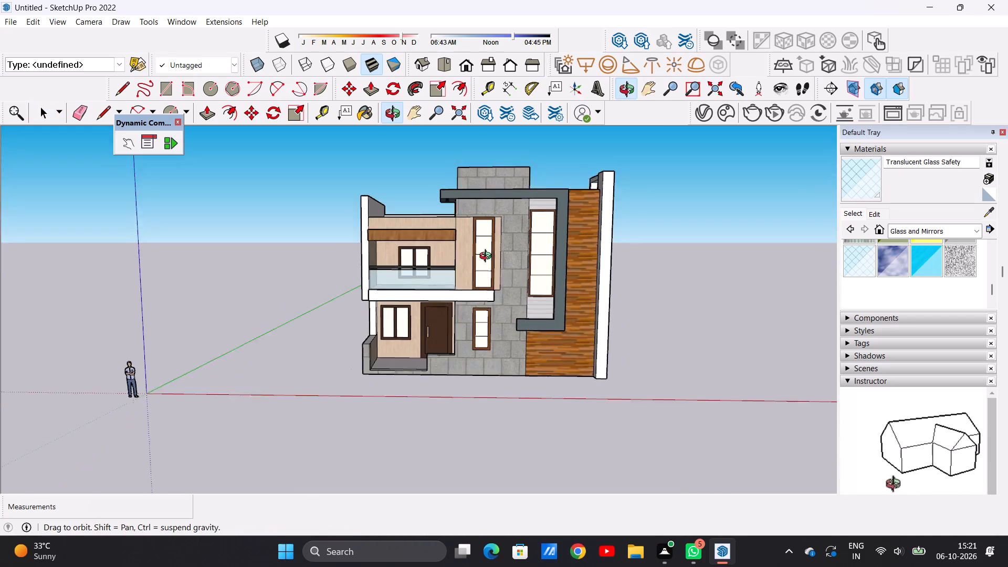
pyautogui.moveTo(488, 257); pyautogui.dragTo(481, 242, button='middle')
pyautogui.scroll(-1, 476, 242)
pyautogui.scroll(8, 464, 297)
pyautogui.moveTo(468, 293); pyautogui.dragTo(577, 340, button='middle')
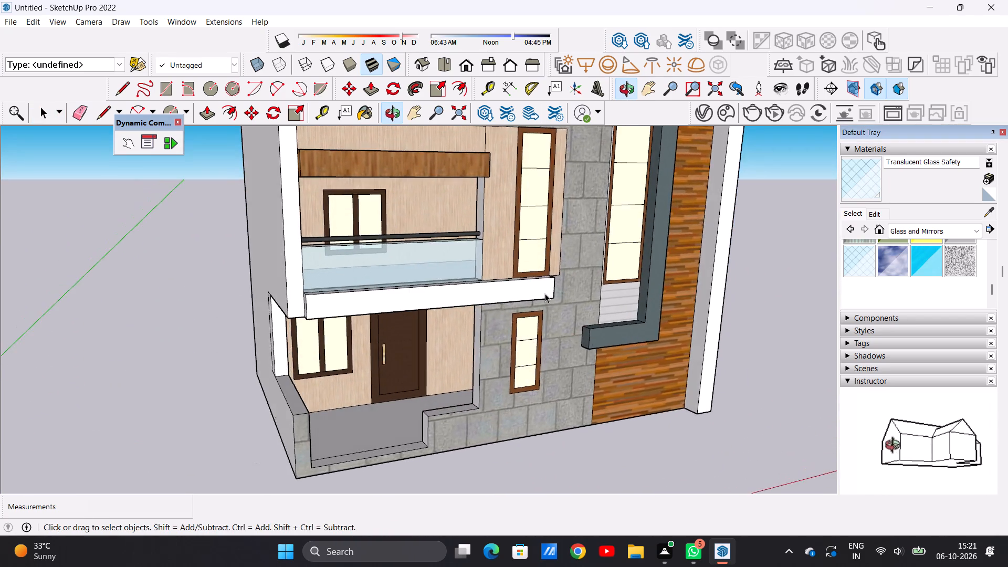
pyautogui.scroll(7, 535, 271)
pyautogui.scroll(-2, 535, 271)
pyautogui.moveTo(562, 278); pyautogui.dragTo(594, 293, button='middle')
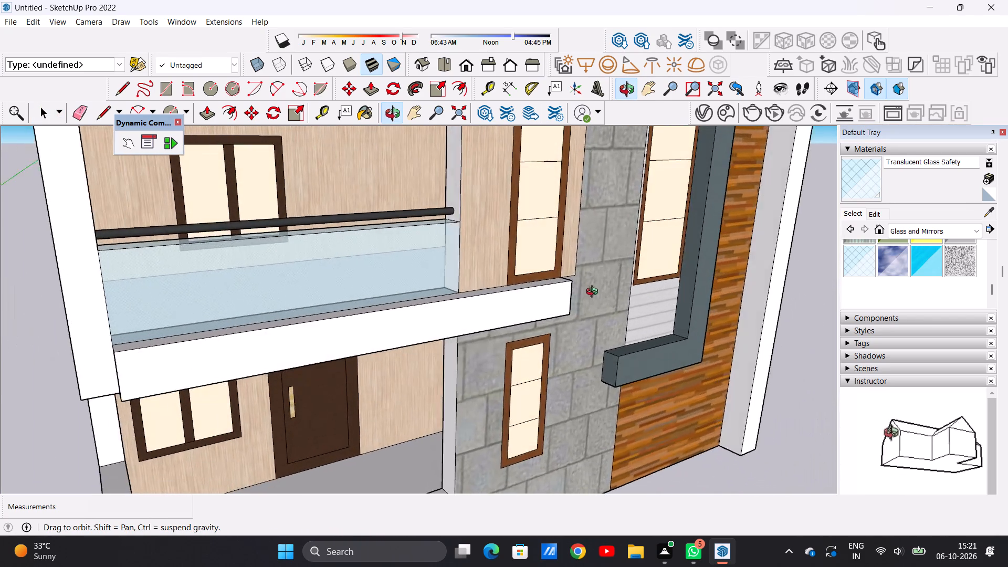
pyautogui.moveTo(594, 293); pyautogui.dragTo(590, 296, button='middle')
pyautogui.scroll(-7, 561, 301)
pyautogui.scroll(5, 553, 261)
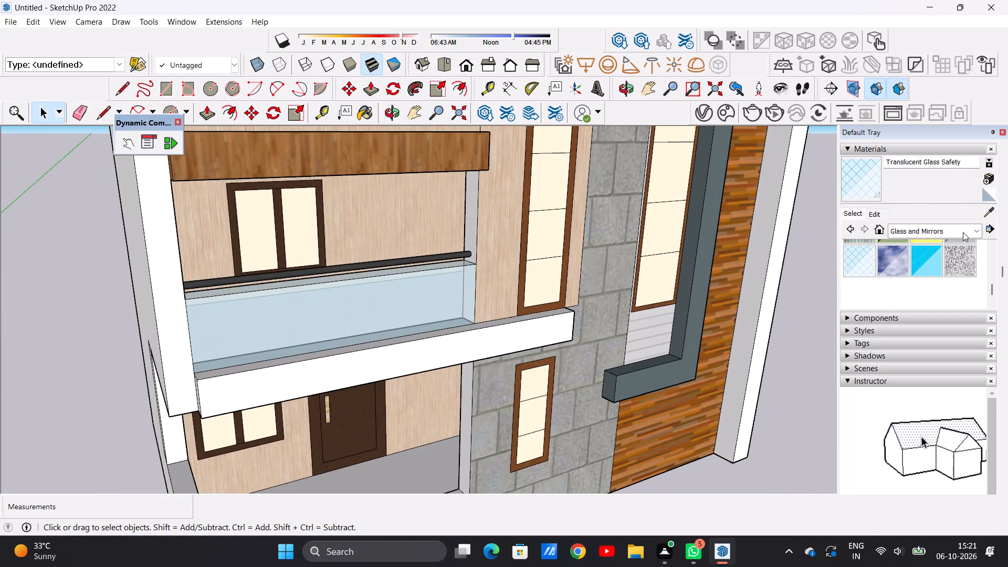
# Paint the narrow grey return face of the wall beside the upper balcony with Formica Laminate Light from Synthetic Surfaces.
pyautogui.click(973, 234)
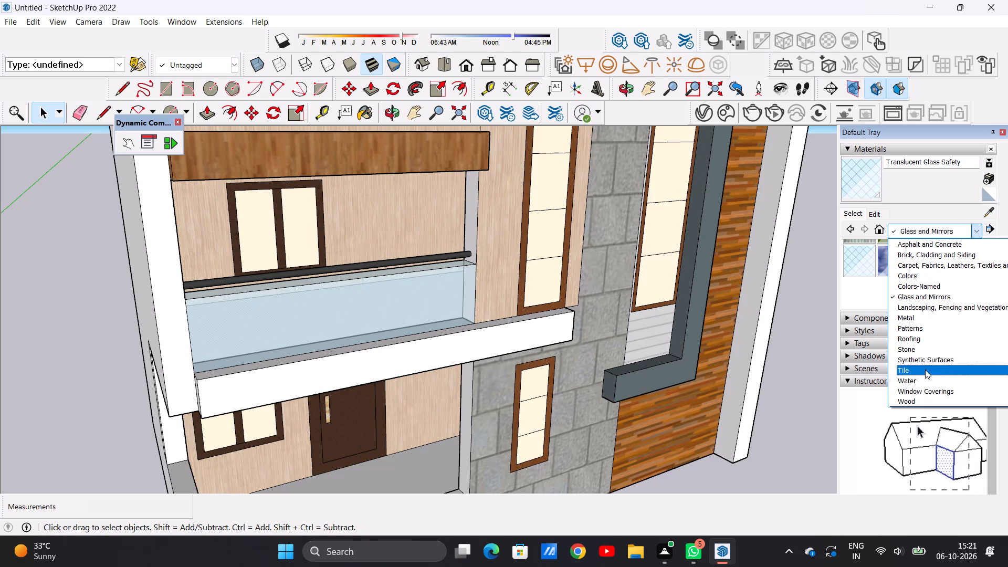
pyautogui.click(930, 362)
pyautogui.click(859, 284)
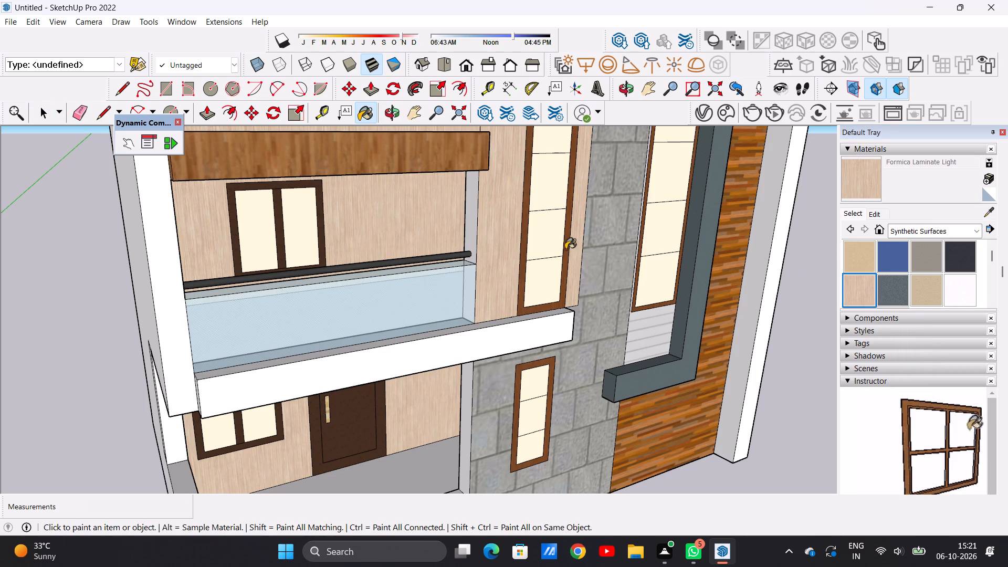
pyautogui.scroll(5, 426, 196)
pyautogui.scroll(-1, 454, 195)
pyautogui.scroll(2, 455, 195)
pyautogui.click(522, 213)
# Examine the whole painted house front from several angles and distances, leaving the Paint Bucket tool.
pyautogui.scroll(-16, 482, 254)
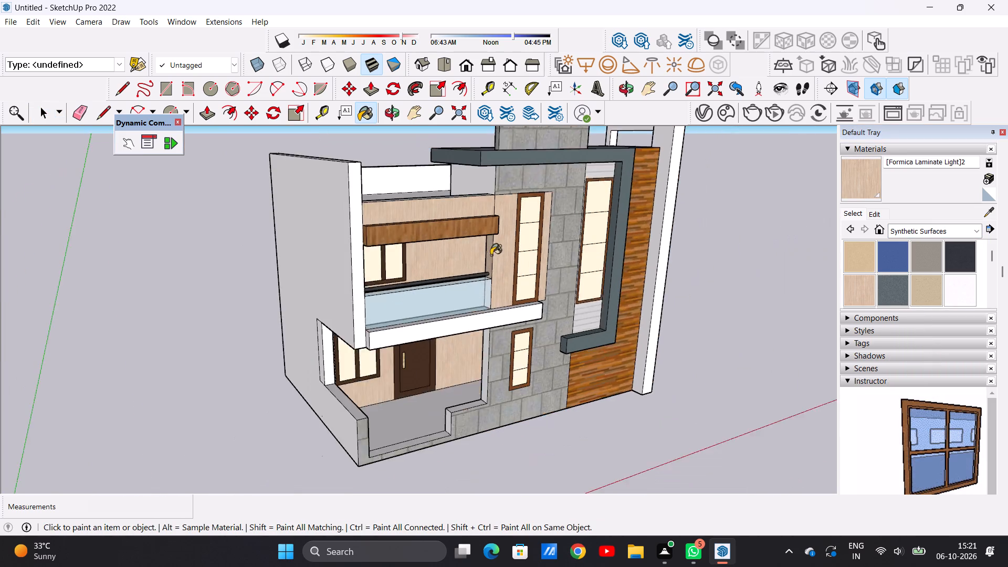
pyautogui.scroll(-2, 491, 255)
pyautogui.moveTo(514, 251); pyautogui.dragTo(403, 203, button='middle')
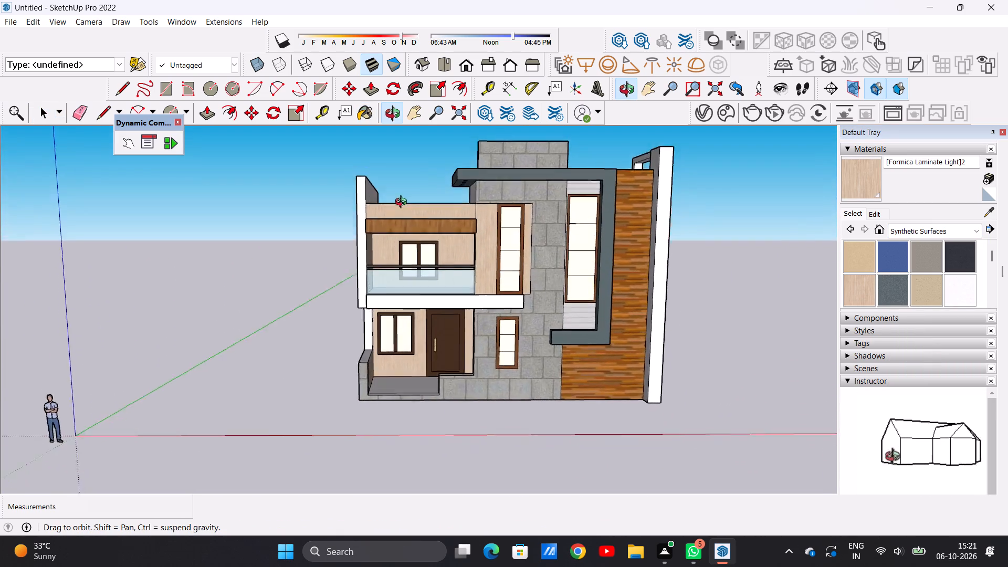
pyautogui.moveTo(403, 203); pyautogui.dragTo(412, 212, button='middle')
pyautogui.scroll(-7, 415, 211)
pyautogui.scroll(7, 572, 190)
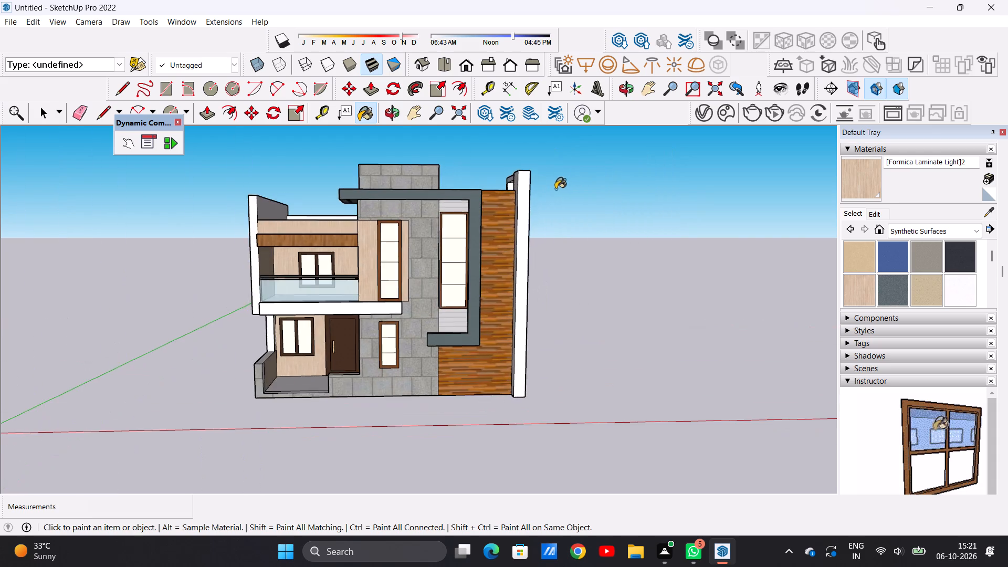
pyautogui.moveTo(556, 189); pyautogui.dragTo(569, 199, button='middle')
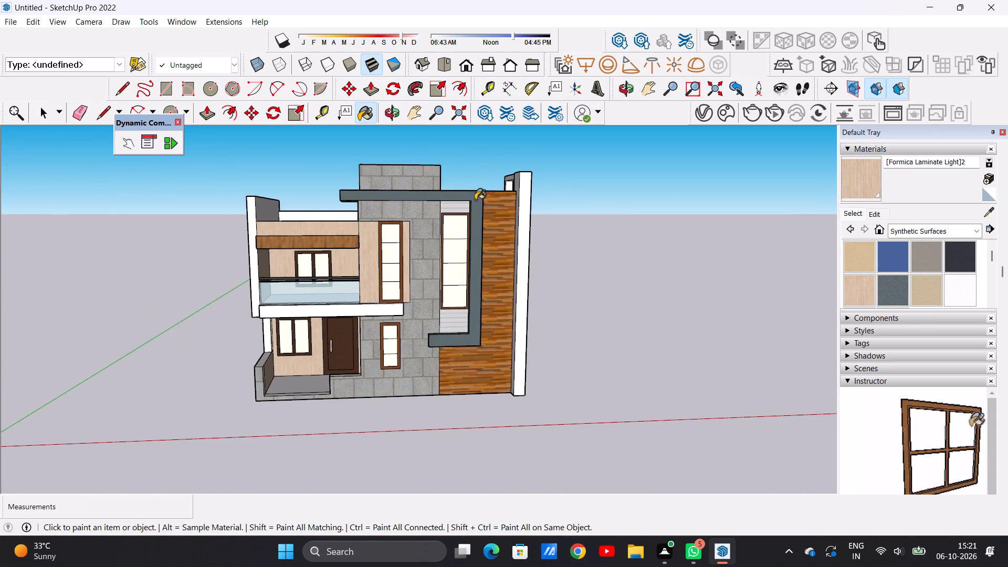
pyautogui.scroll(-6, 475, 200)
pyautogui.moveTo(457, 216); pyautogui.dragTo(387, 227, button='middle')
pyautogui.scroll(9, 372, 227)
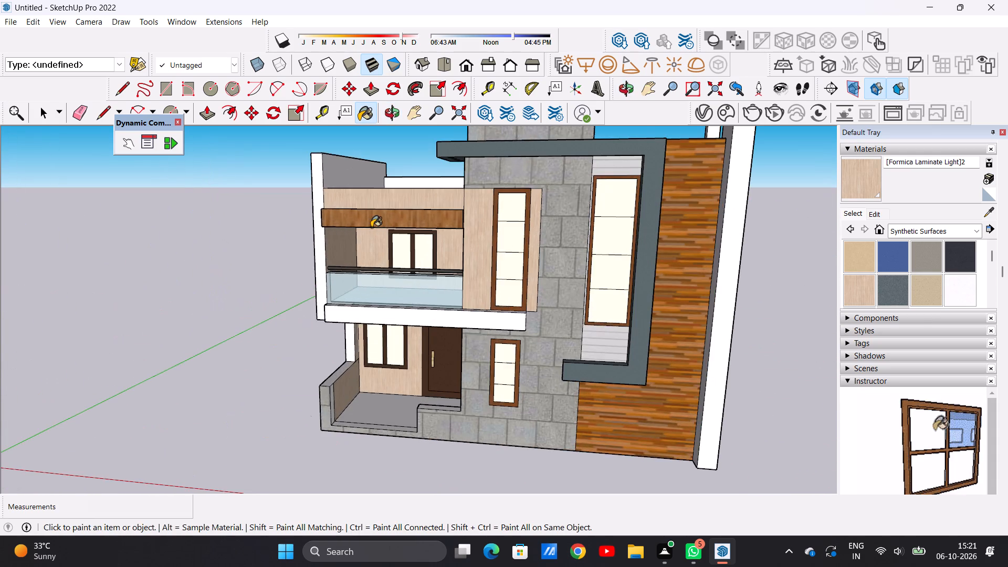
pyautogui.scroll(6, 371, 227)
pyautogui.scroll(-11, 375, 217)
pyautogui.press('space')
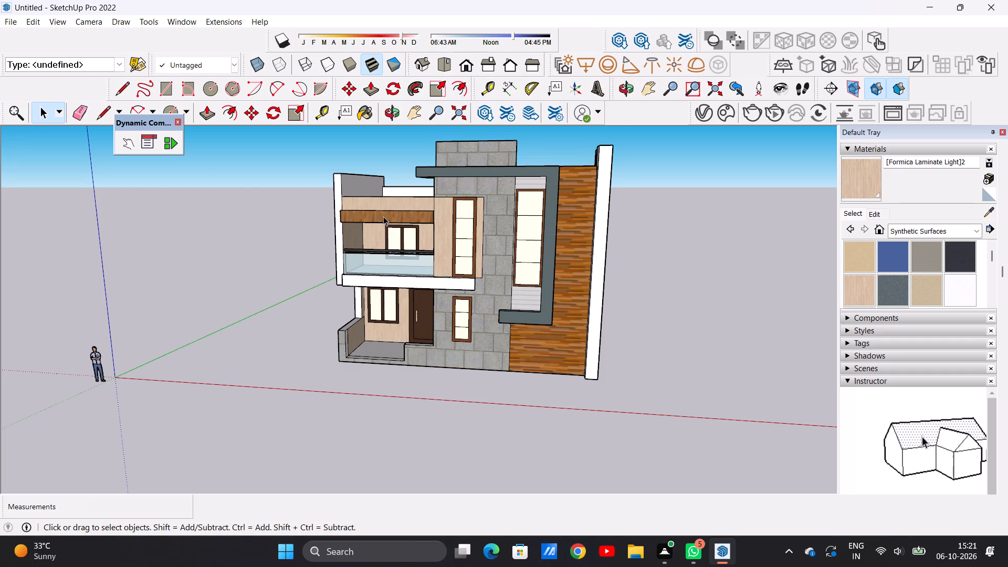
pyautogui.scroll(-5, 372, 218)
pyautogui.moveTo(329, 258); pyautogui.dragTo(377, 253, button='middle')
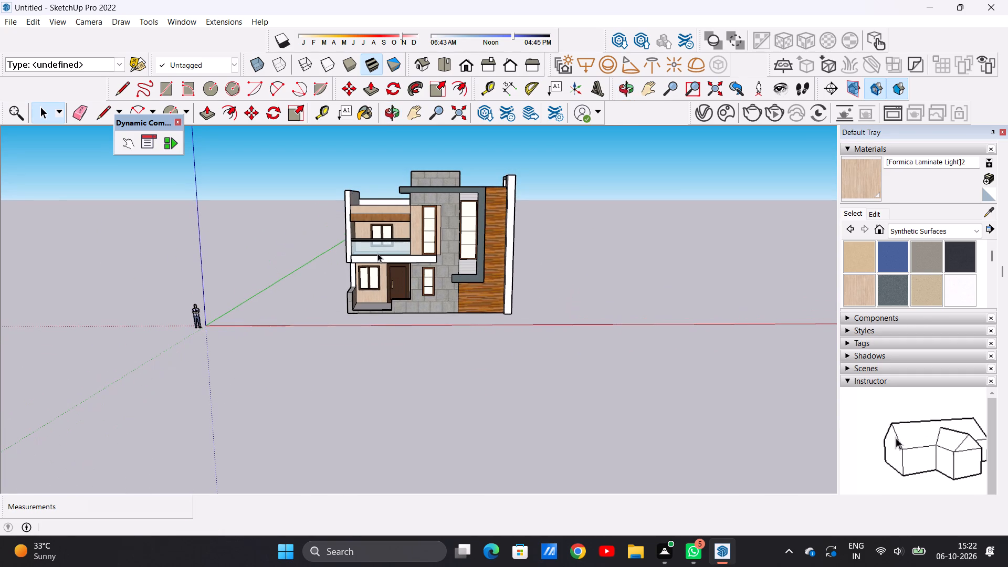
# Paint the white balcony slab's front face and its end face beside the plain side wall with Formica Speckled Grey.
pyautogui.moveTo(384, 238); pyautogui.dragTo(328, 255, button='middle')
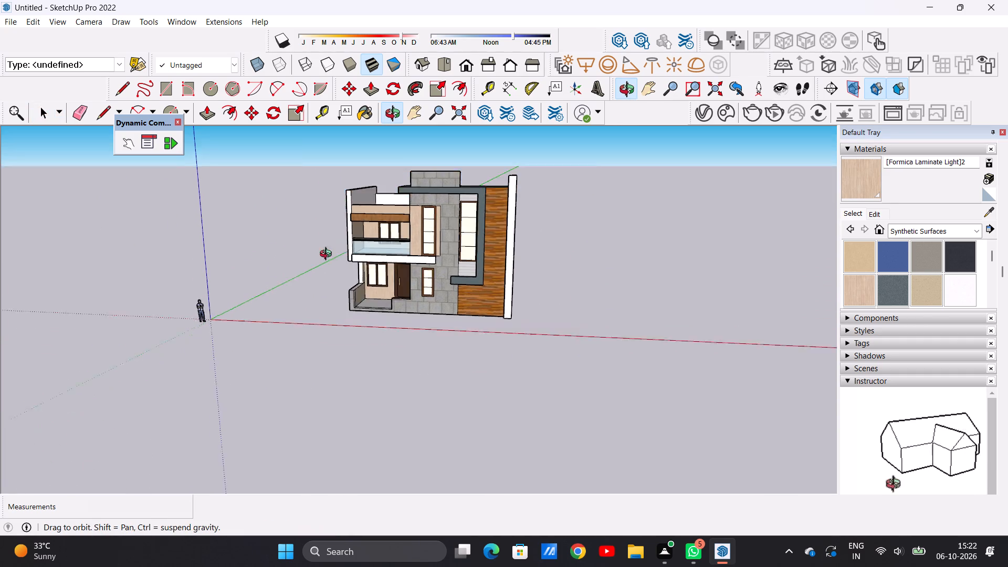
pyautogui.moveTo(328, 255); pyautogui.dragTo(394, 251, button='middle')
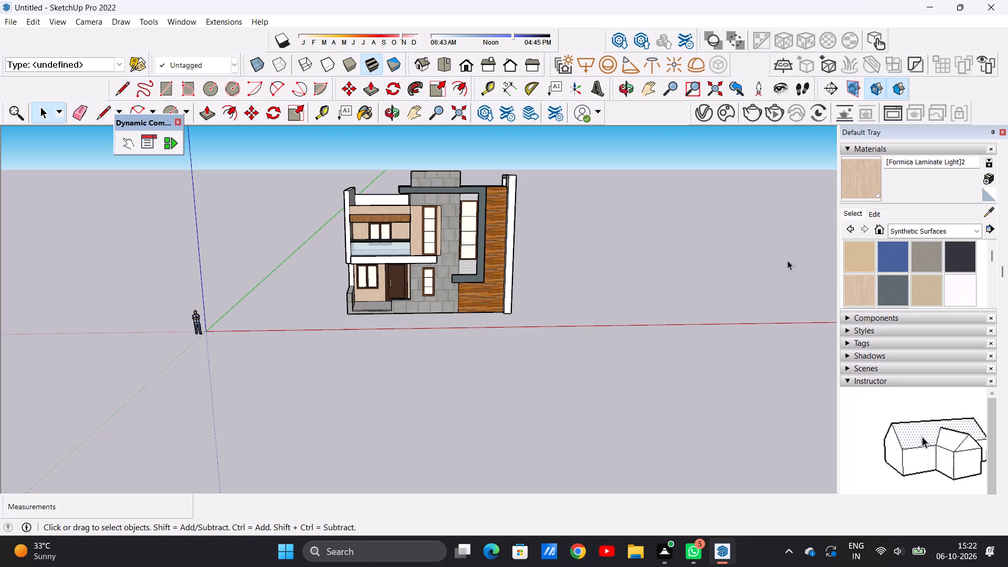
pyautogui.click(890, 287)
pyautogui.scroll(13, 356, 255)
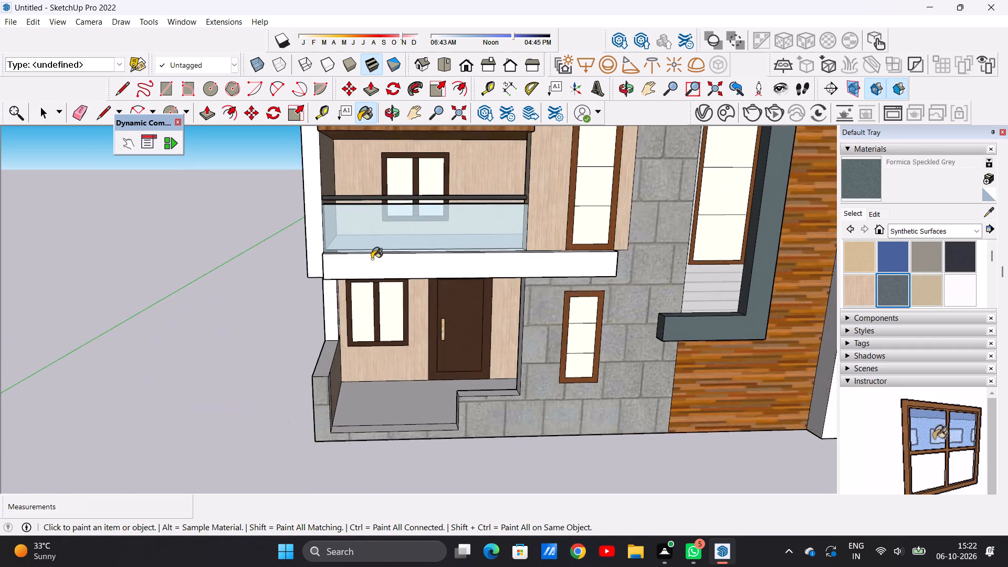
pyautogui.click(369, 258)
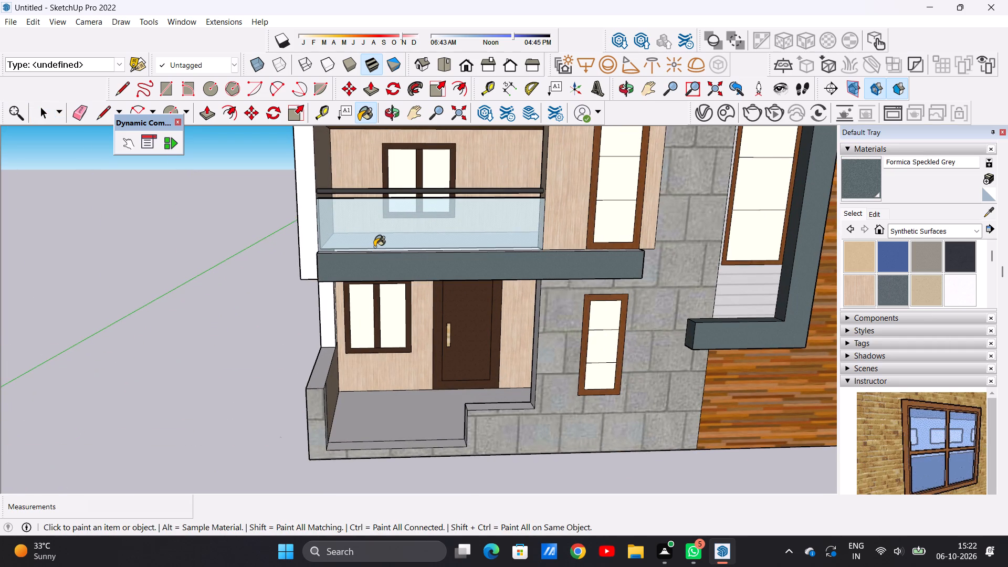
pyautogui.scroll(-7, 377, 246)
pyautogui.moveTo(324, 252); pyautogui.dragTo(484, 258, button='middle')
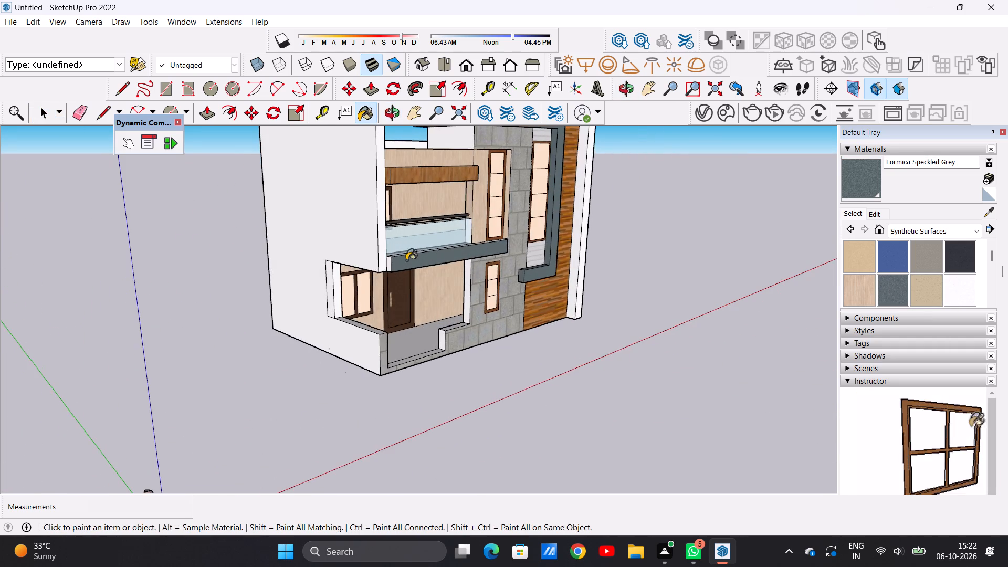
pyautogui.scroll(14, 404, 261)
pyautogui.click(369, 267)
# Paint the balcony slab's top ledge and its end face beside the concrete block wall with Formica Speckled Grey.
pyautogui.scroll(-5, 385, 253)
pyautogui.moveTo(419, 226); pyautogui.dragTo(400, 262, button='middle')
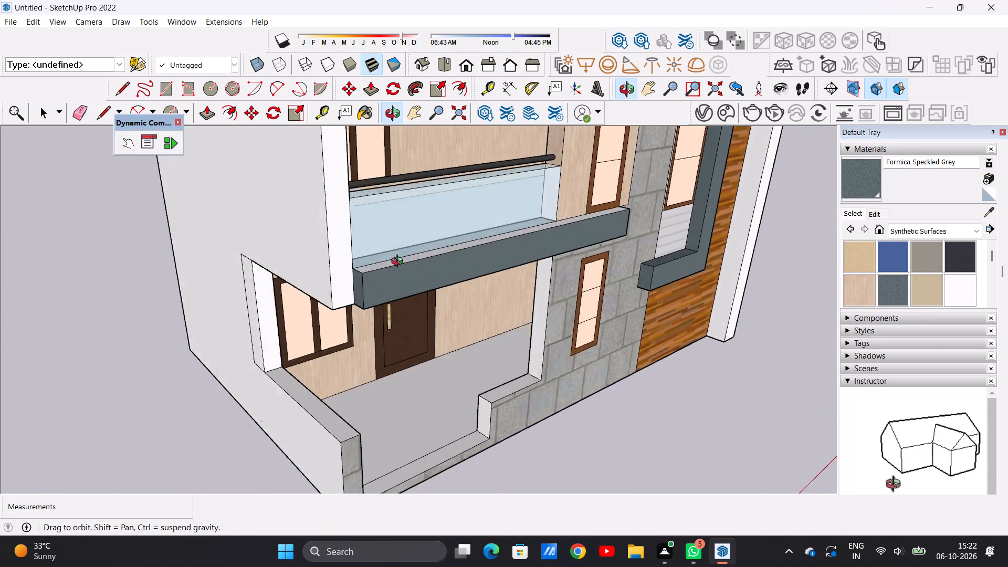
pyautogui.moveTo(400, 262); pyautogui.dragTo(383, 326, button='middle')
pyautogui.scroll(4, 383, 326)
pyautogui.click(373, 326)
pyautogui.scroll(-9, 348, 323)
pyautogui.scroll(1, 349, 292)
pyautogui.scroll(-5, 353, 272)
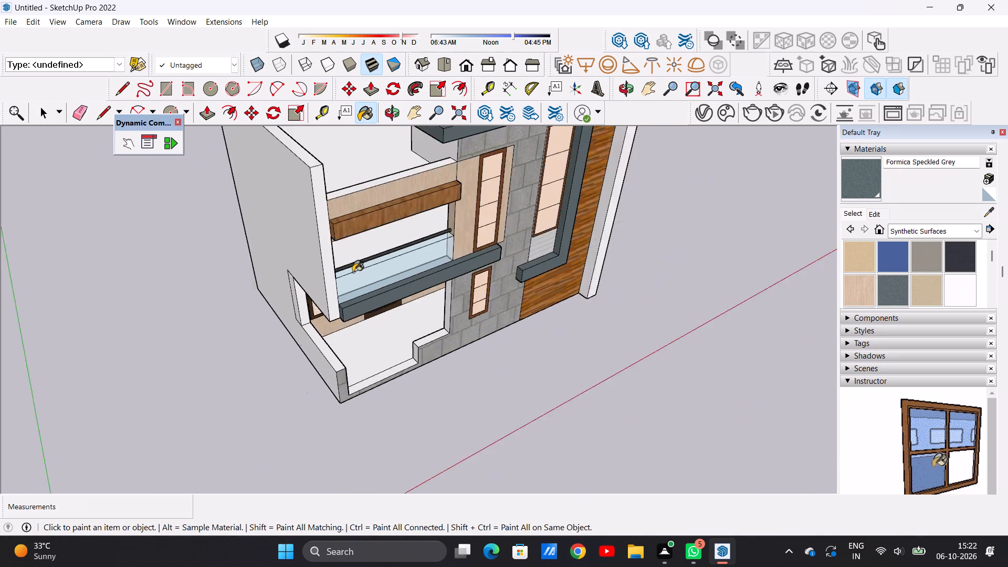
pyautogui.scroll(-5, 353, 272)
pyautogui.moveTo(457, 253); pyautogui.dragTo(191, 229, button='middle')
pyautogui.scroll(9, 508, 321)
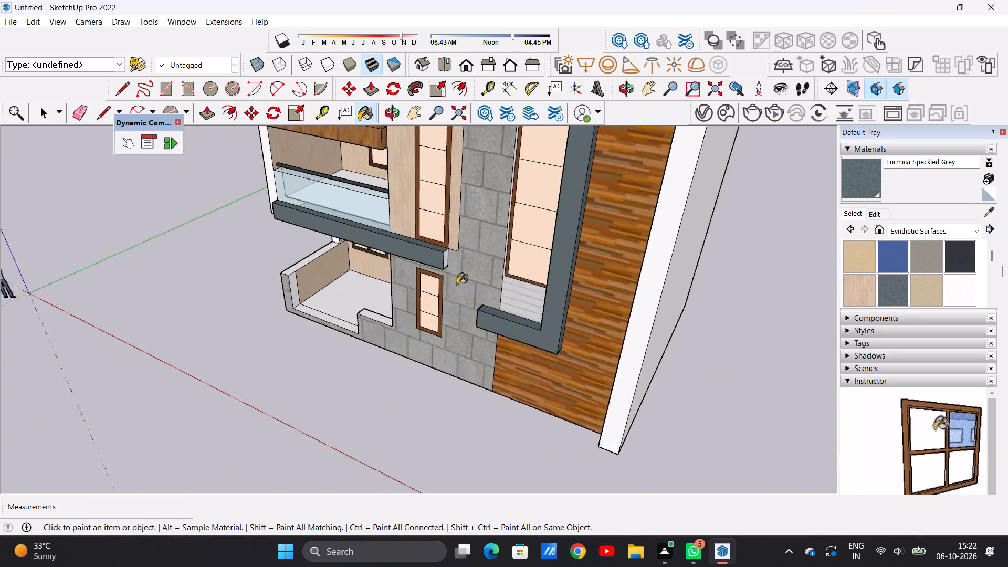
pyautogui.scroll(11, 457, 285)
pyautogui.click(402, 192)
pyautogui.scroll(-6, 438, 312)
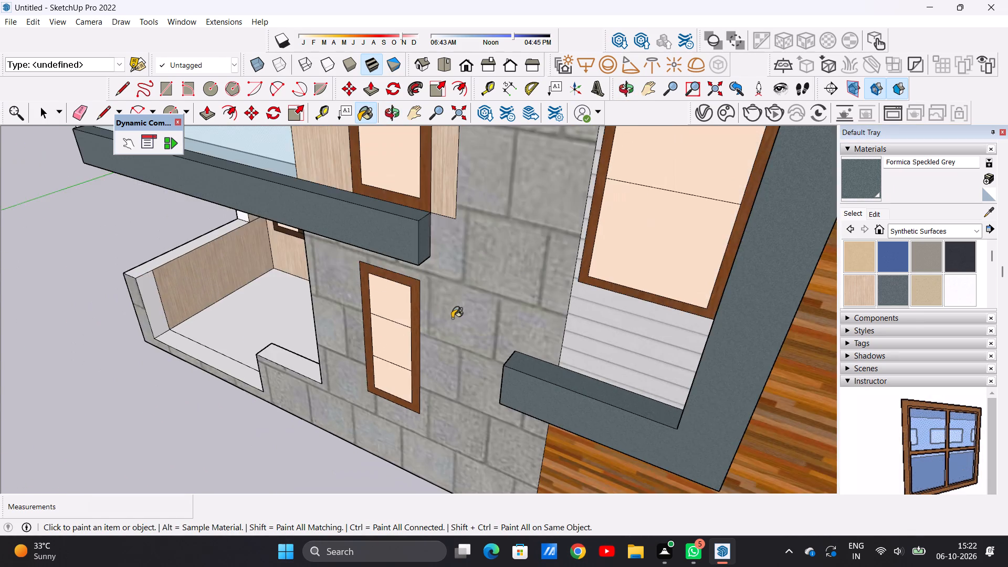
# Paint the balcony slab's underside above the entrance with Formica Speckled Grey, leaving the Paint Bucket tool.
pyautogui.scroll(-13, 452, 318)
pyautogui.moveTo(375, 337); pyautogui.dragTo(414, 172, button='middle')
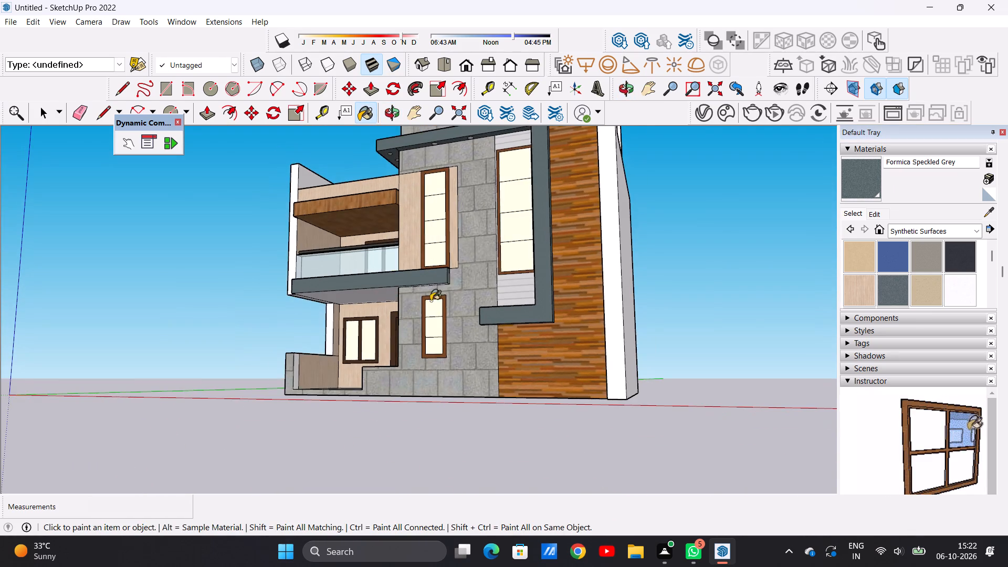
pyautogui.scroll(6, 431, 308)
pyautogui.moveTo(447, 283); pyautogui.dragTo(453, 204, button='middle')
pyautogui.scroll(14, 448, 199)
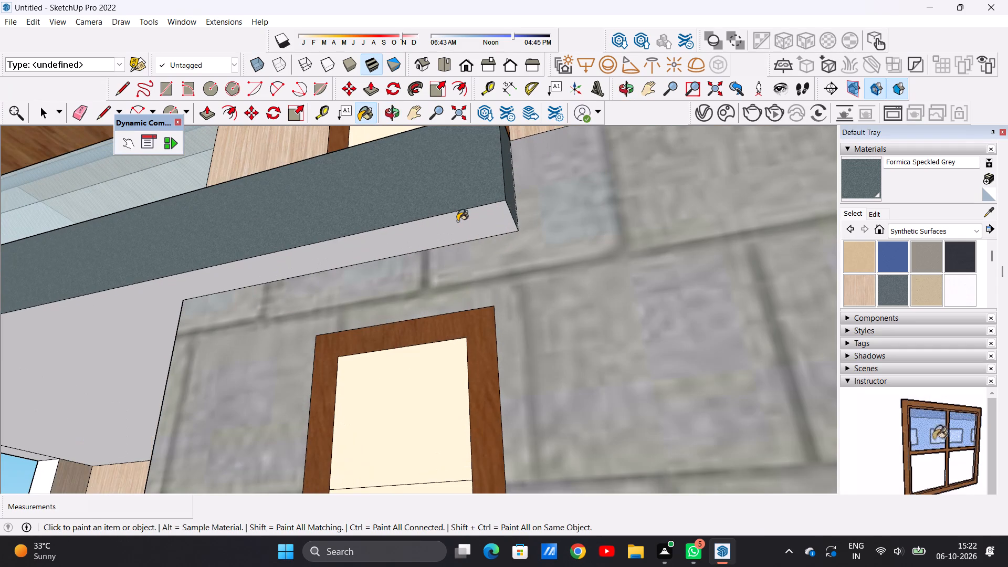
pyautogui.click(457, 221)
pyautogui.press('space')
# Examine the grey balcony slab and the whole house front from several angles and distances.
pyautogui.scroll(-2, 361, 237)
pyautogui.scroll(1, 360, 238)
pyautogui.scroll(-7, 360, 238)
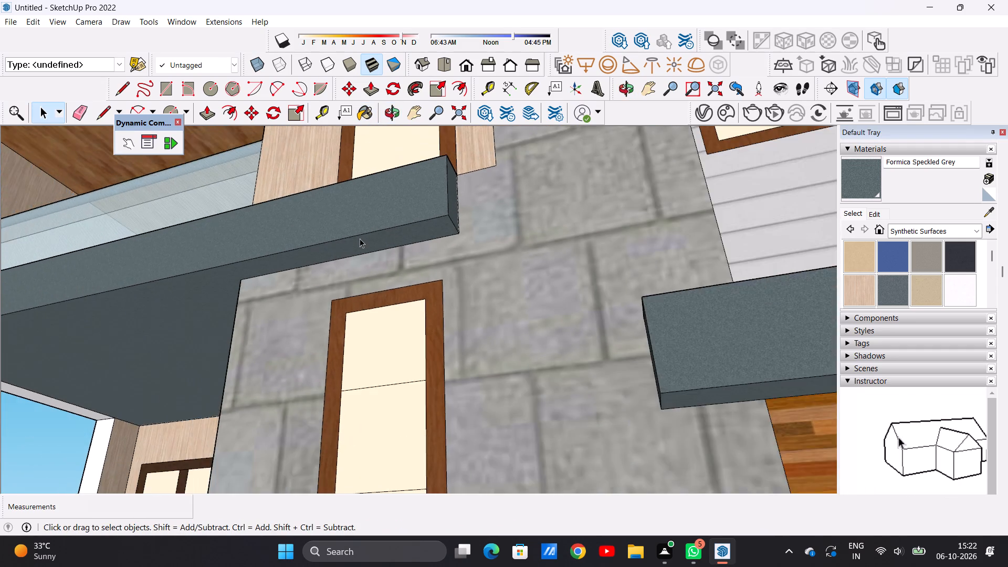
pyautogui.scroll(-18, 360, 238)
pyautogui.moveTo(331, 249); pyautogui.dragTo(427, 399, button='middle')
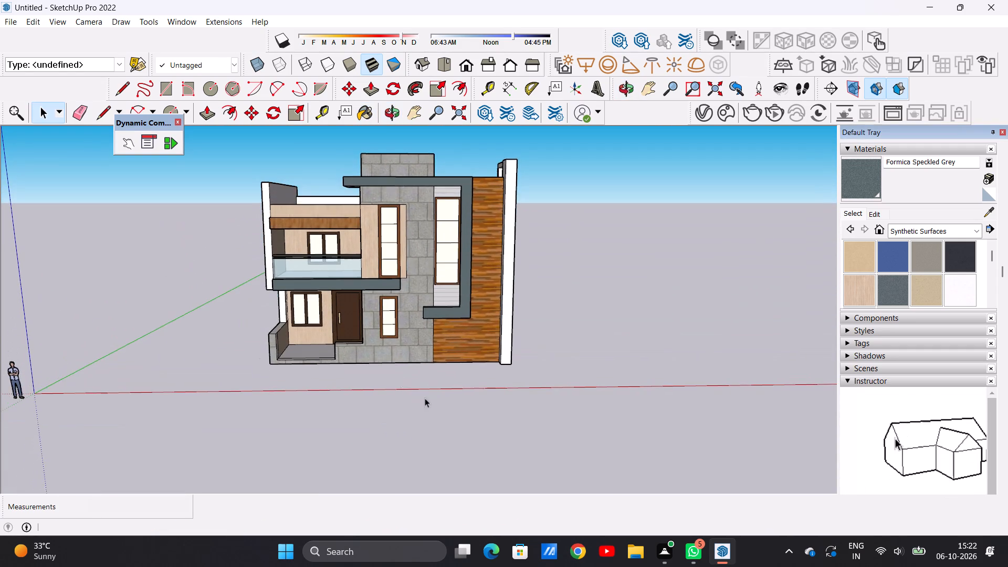
pyautogui.scroll(6, 349, 335)
pyautogui.moveTo(308, 334); pyautogui.dragTo(460, 288, button='middle')
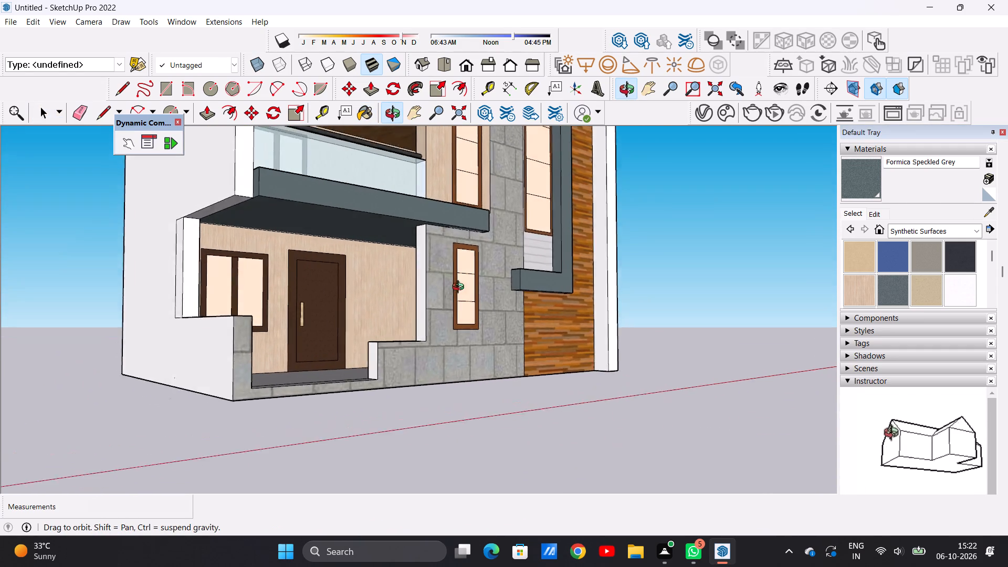
pyautogui.moveTo(460, 288); pyautogui.dragTo(431, 320, button='middle')
pyautogui.scroll(-6, 236, 304)
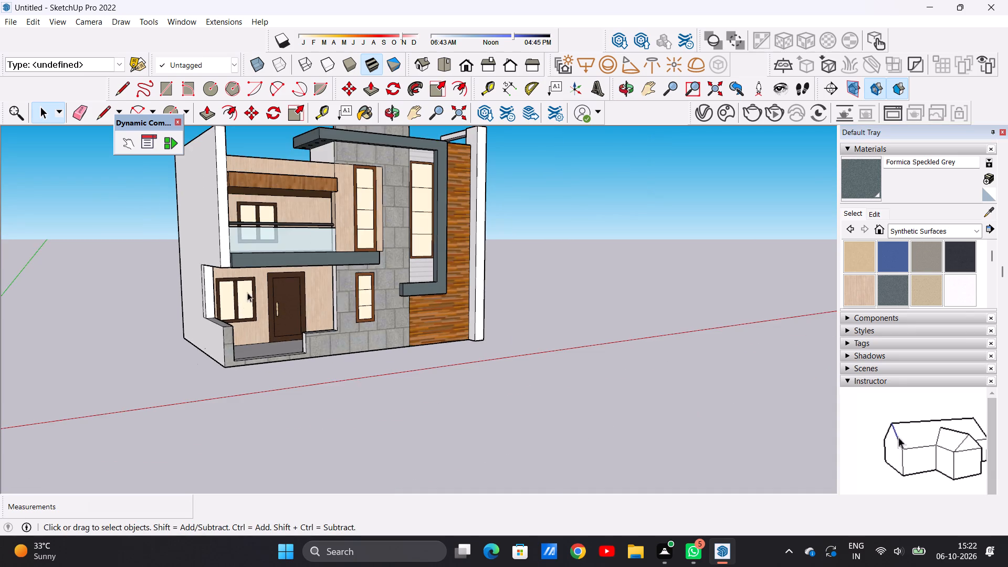
pyautogui.moveTo(278, 286); pyautogui.dragTo(214, 290, button='middle')
pyautogui.scroll(5, 223, 285)
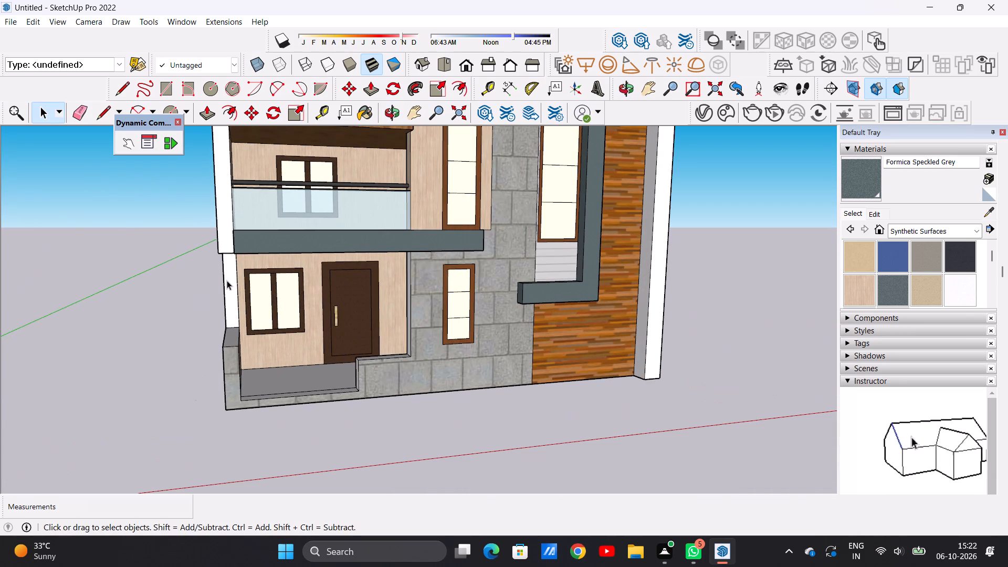
pyautogui.scroll(-11, 227, 279)
pyautogui.scroll(7, 227, 279)
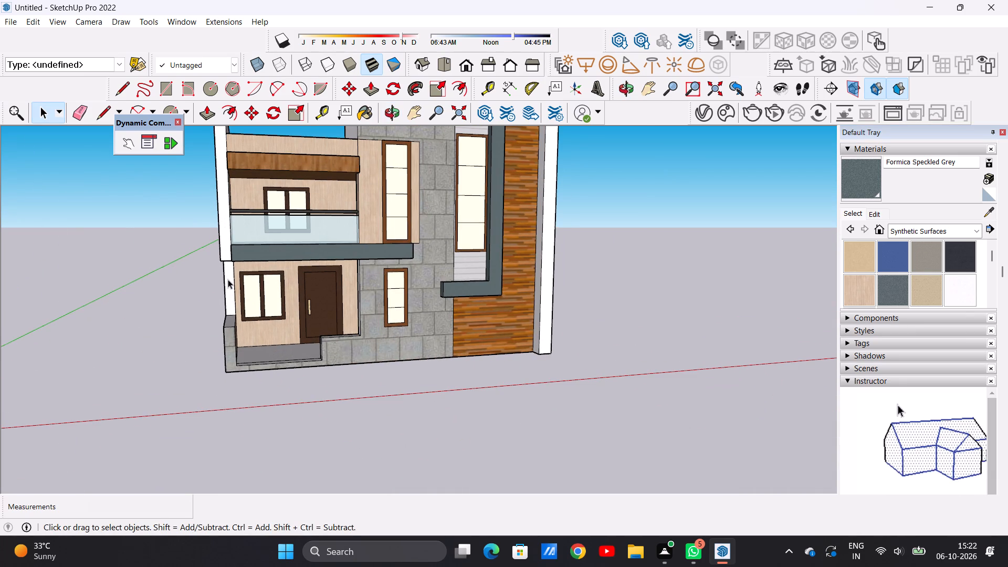
pyautogui.scroll(-11, 228, 279)
pyautogui.moveTo(248, 272); pyautogui.dragTo(244, 313, button='middle')
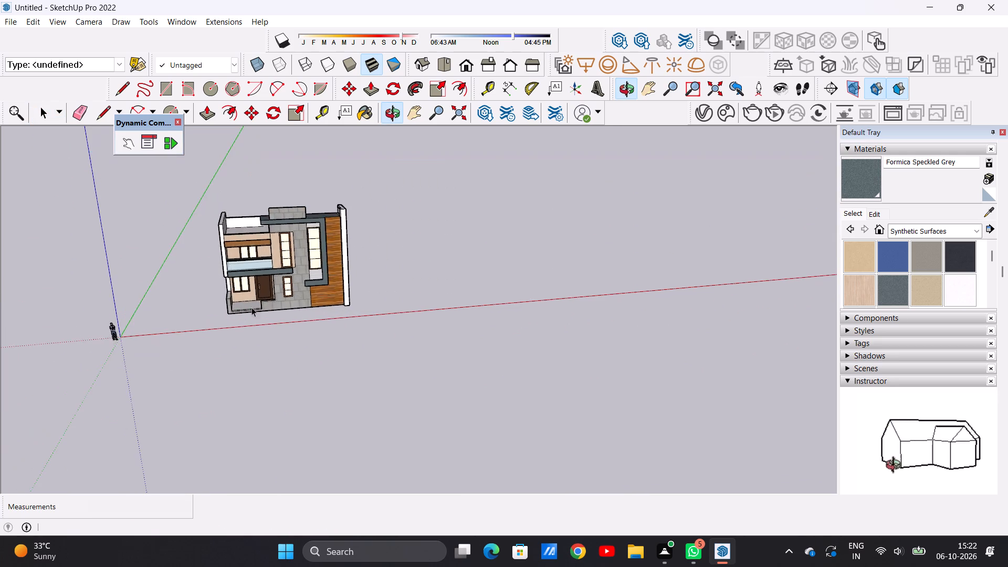
pyautogui.scroll(8, 287, 255)
pyautogui.moveTo(344, 267); pyautogui.dragTo(117, 262, button='middle')
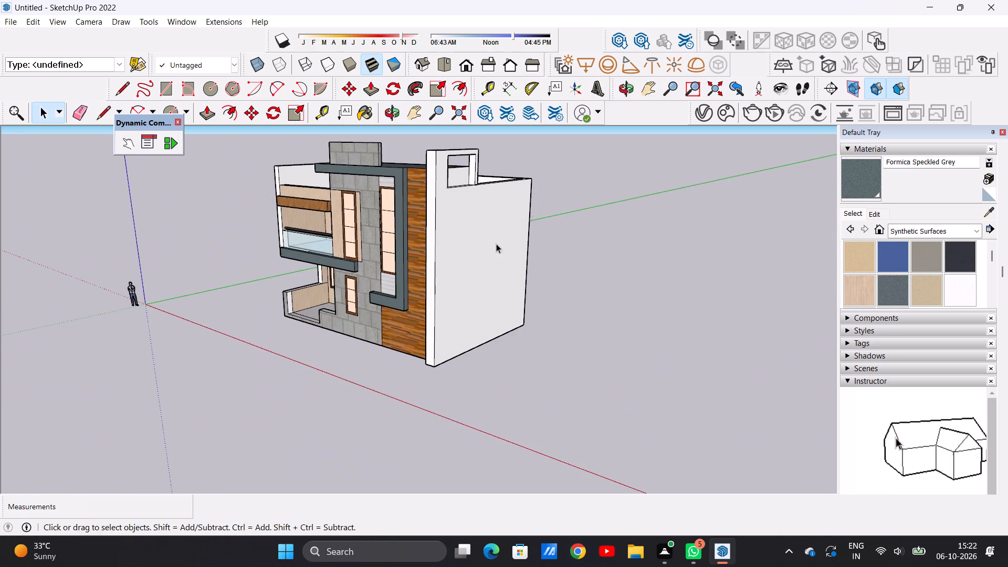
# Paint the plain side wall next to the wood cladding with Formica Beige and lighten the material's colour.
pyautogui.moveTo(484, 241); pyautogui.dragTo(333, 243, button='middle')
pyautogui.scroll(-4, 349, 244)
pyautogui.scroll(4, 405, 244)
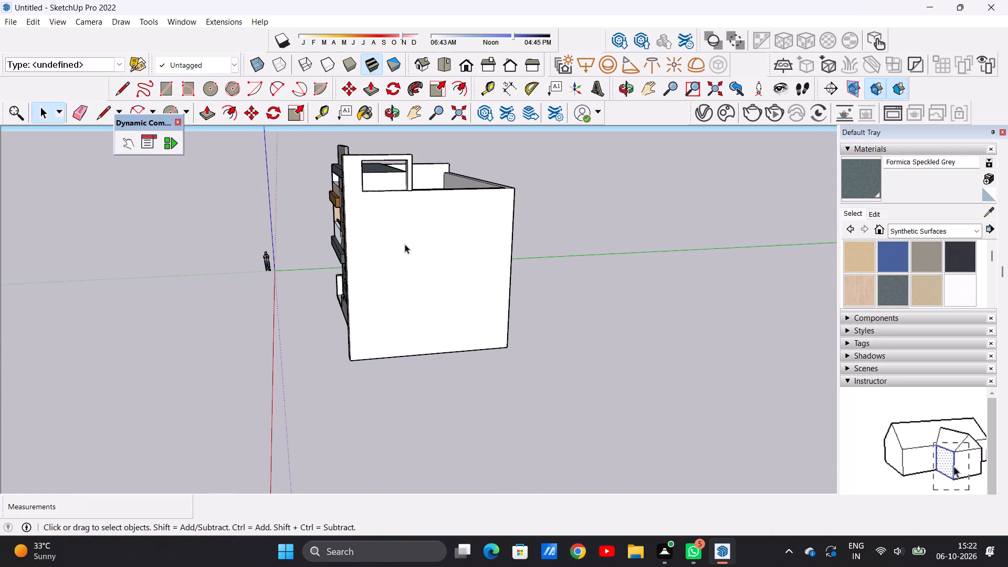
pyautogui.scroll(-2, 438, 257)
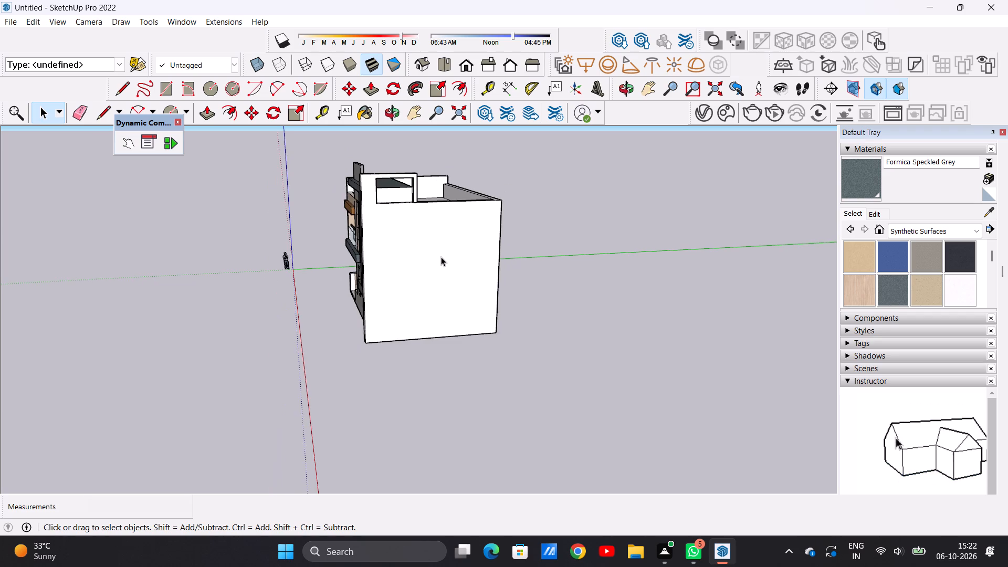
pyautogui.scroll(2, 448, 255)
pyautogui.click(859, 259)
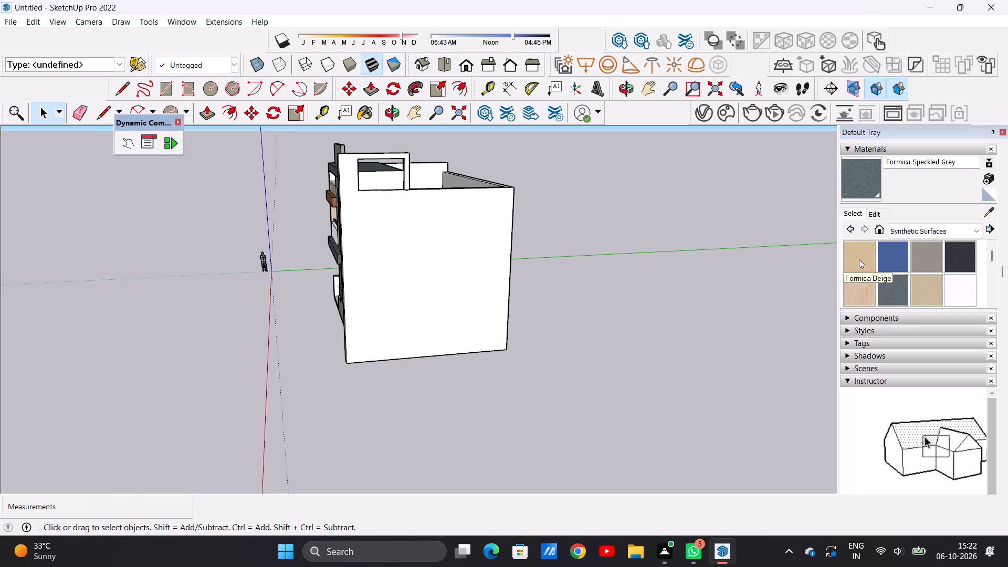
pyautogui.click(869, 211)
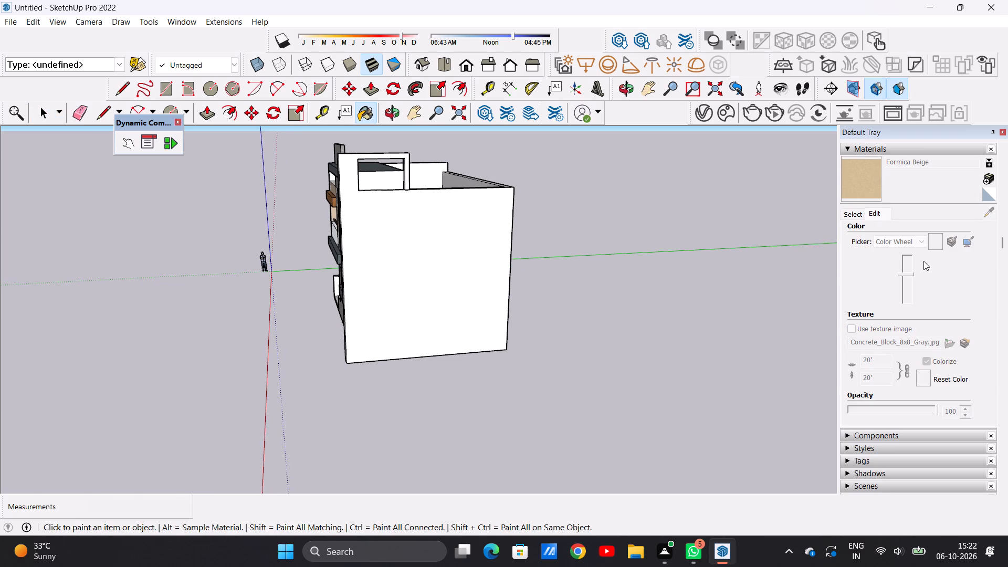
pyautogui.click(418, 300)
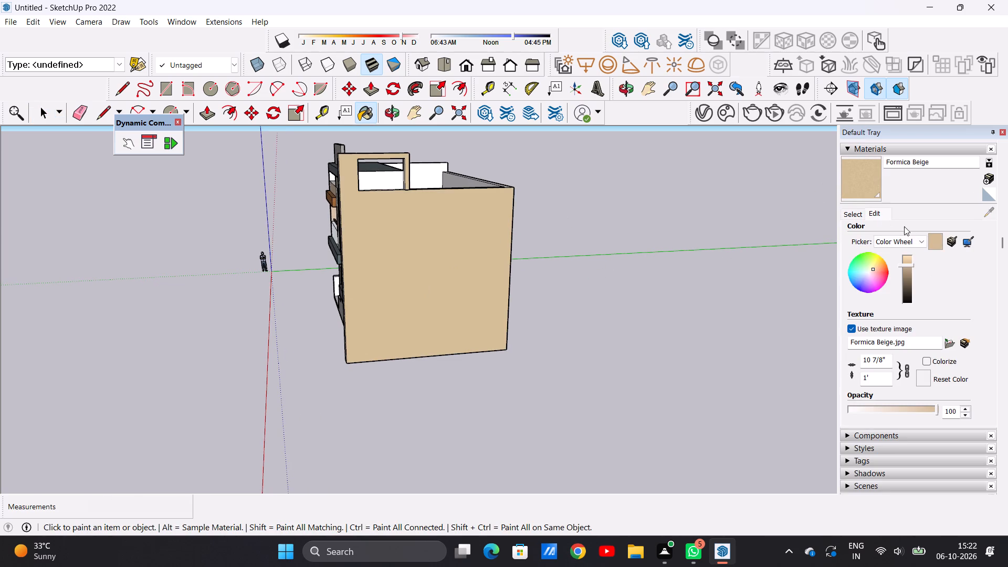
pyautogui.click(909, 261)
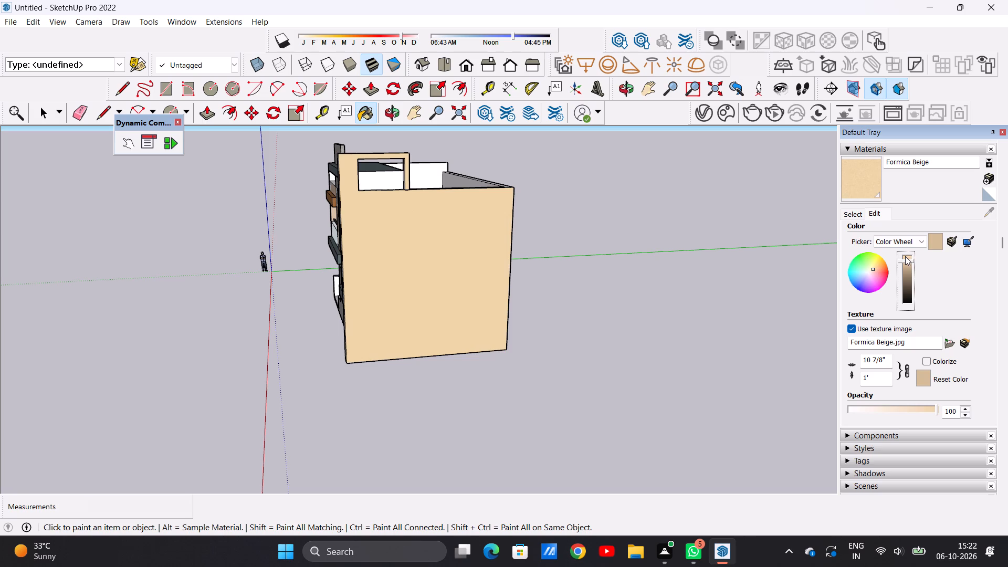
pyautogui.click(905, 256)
# Look through the Colors library, and paint the same side wall with Terrazzo Tile Light from Synthetic Surfaces.
pyautogui.click(853, 212)
pyautogui.click(975, 238)
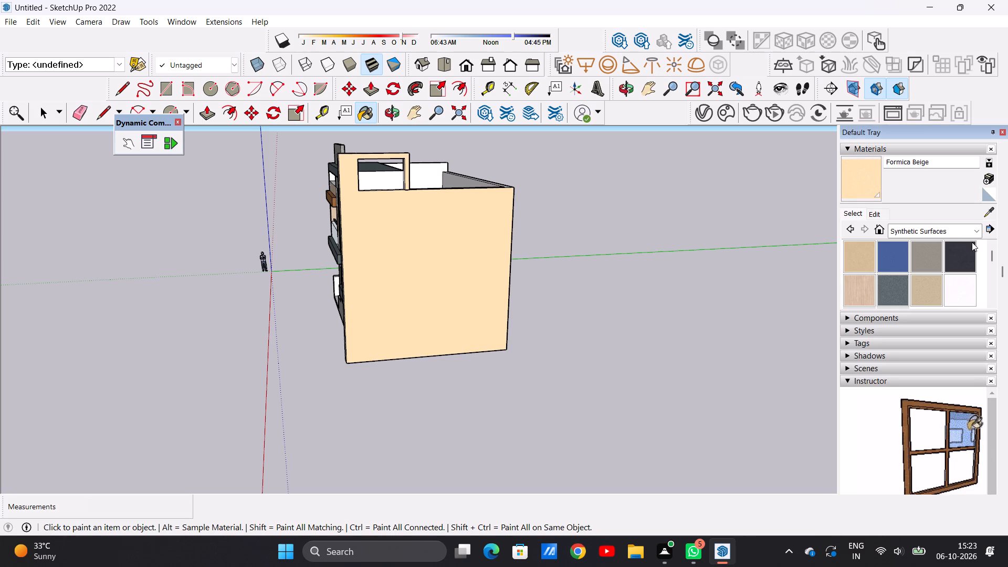
pyautogui.click(972, 229)
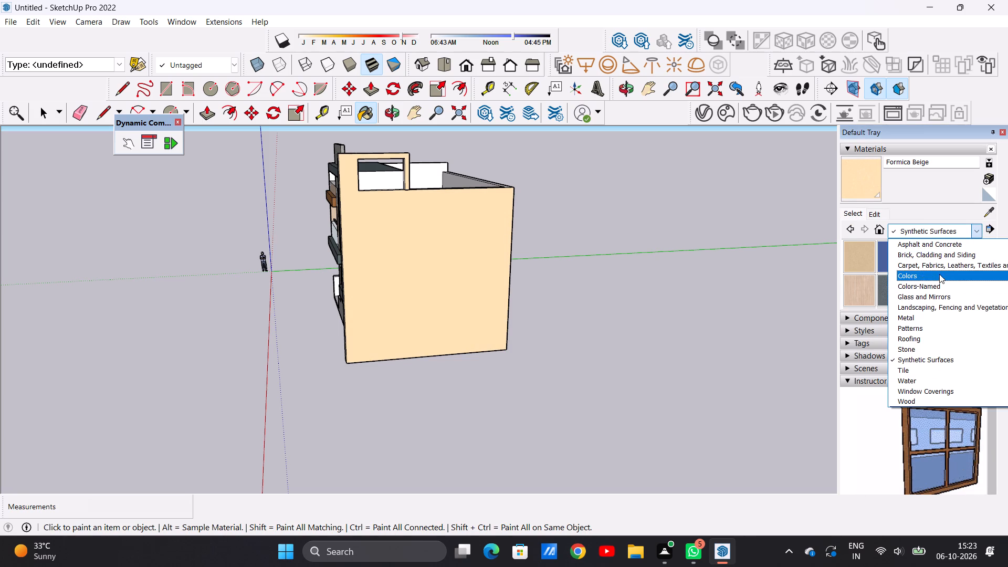
pyautogui.click(939, 274)
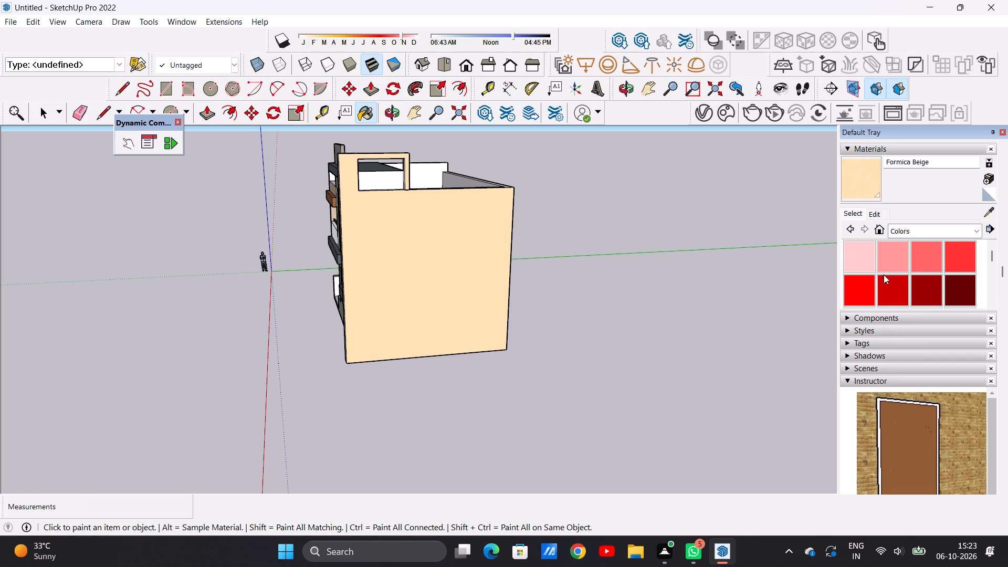
pyautogui.scroll(-1, 884, 275)
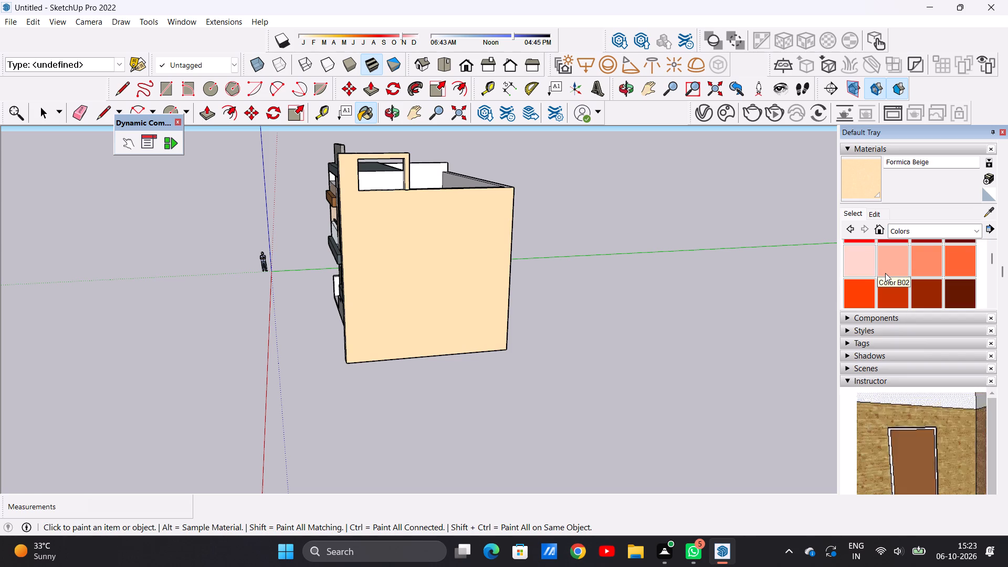
pyautogui.scroll(-3, 885, 273)
pyautogui.click(972, 229)
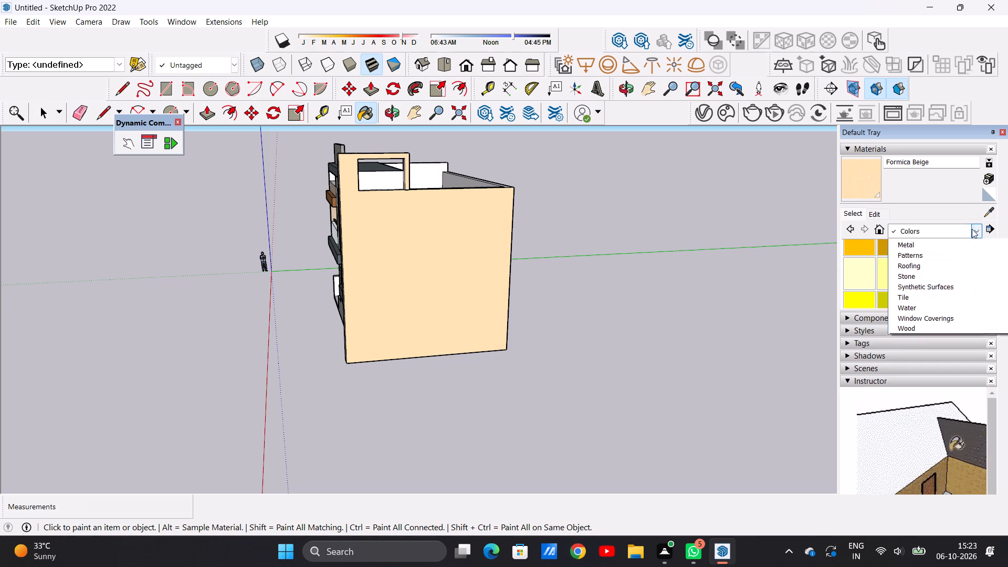
pyautogui.click(956, 359)
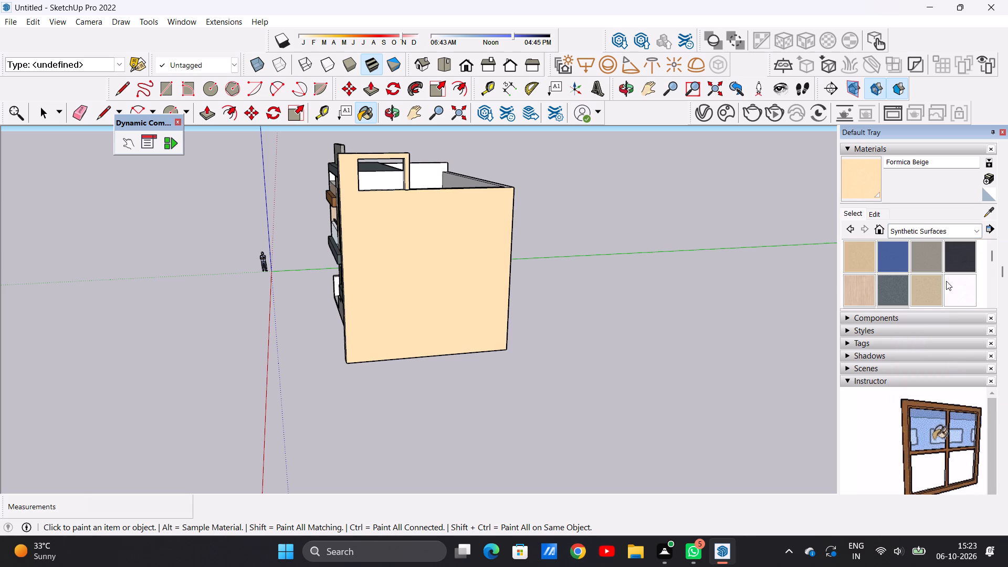
pyautogui.scroll(-1, 926, 265)
pyautogui.click(895, 266)
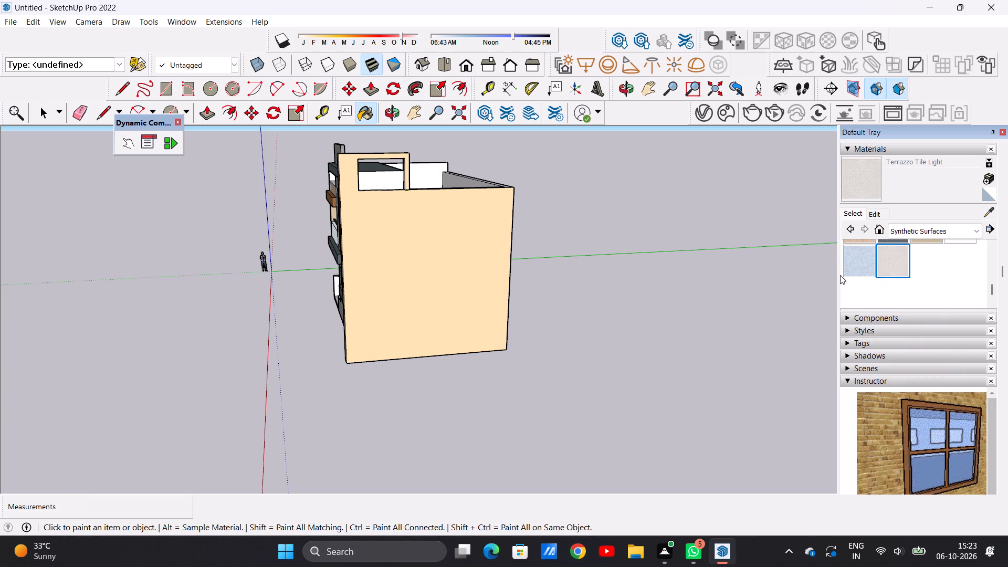
pyautogui.click(419, 271)
# Paint the rear wall, the side wall next to the balcony and their parapet edges at the roof corner with Terrazzo Tile Light.
pyautogui.scroll(-4, 459, 316)
pyautogui.moveTo(663, 208); pyautogui.dragTo(564, 211, button='middle')
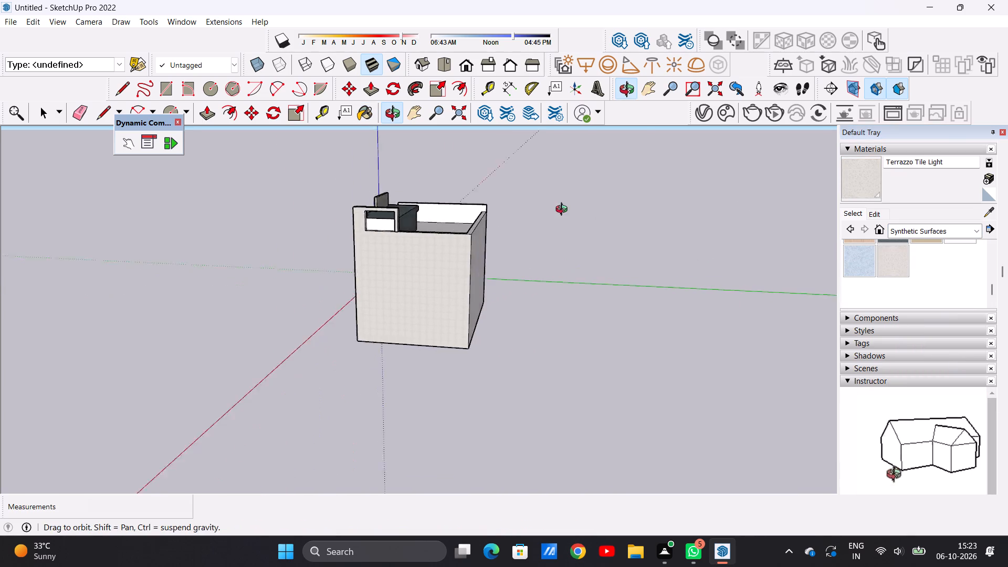
pyautogui.moveTo(564, 211); pyautogui.dragTo(84, 340, button='middle')
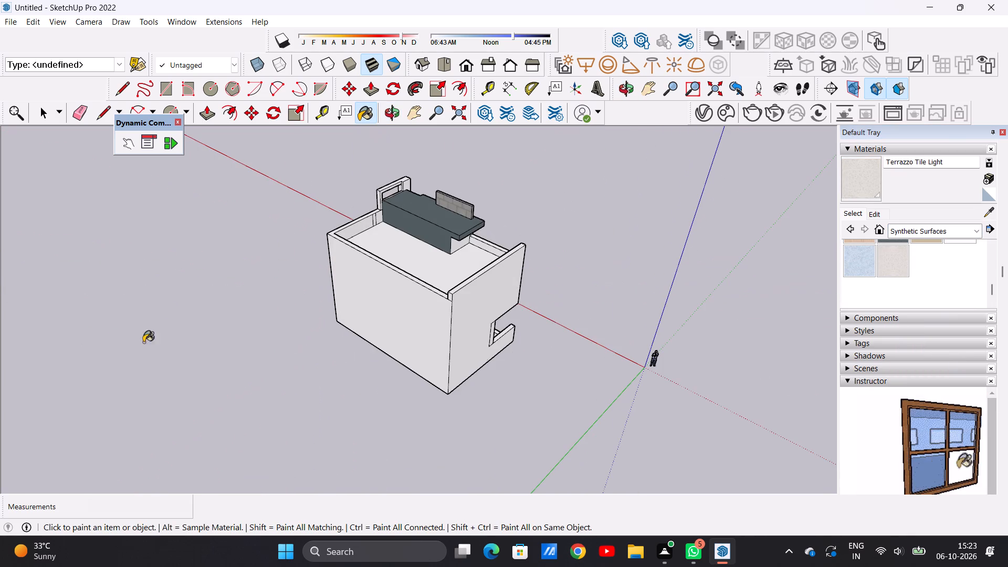
pyautogui.scroll(6, 428, 325)
pyautogui.click(416, 314)
pyautogui.click(512, 303)
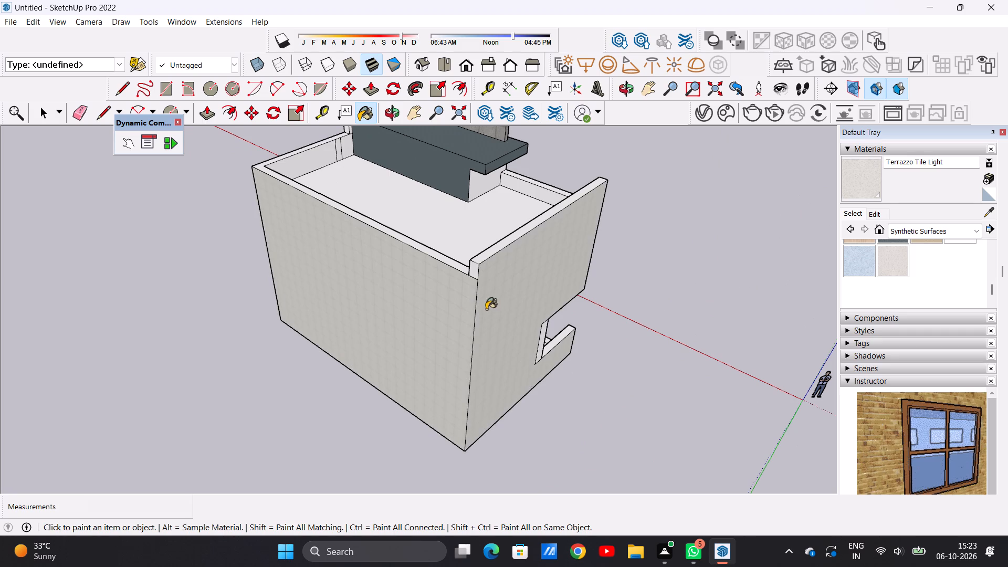
pyautogui.scroll(9, 464, 272)
pyautogui.click(467, 277)
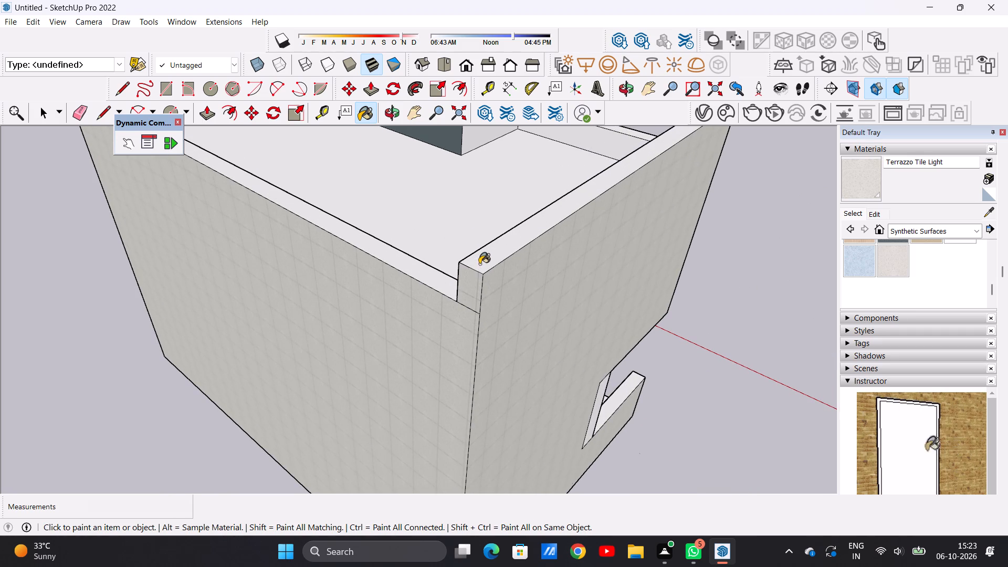
pyautogui.click(479, 264)
pyautogui.click(435, 275)
# Paint the raised roof block's side wall and the top of the front parapet above the balcony with Terrazzo Tile Light.
pyautogui.scroll(-15, 436, 293)
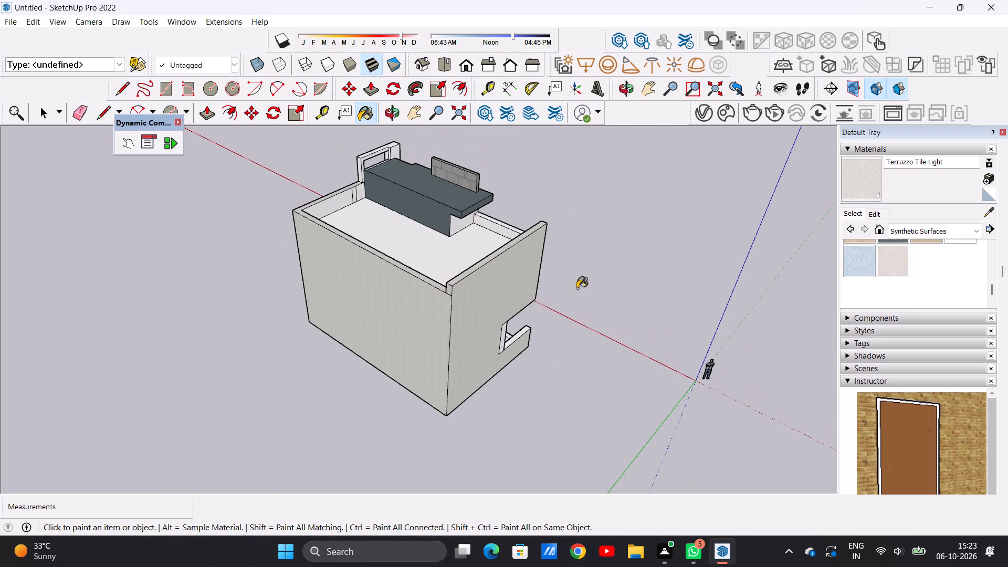
pyautogui.moveTo(590, 287); pyautogui.dragTo(363, 262, button='middle')
pyautogui.moveTo(524, 279); pyautogui.dragTo(278, 255, button='middle')
pyautogui.scroll(13, 453, 260)
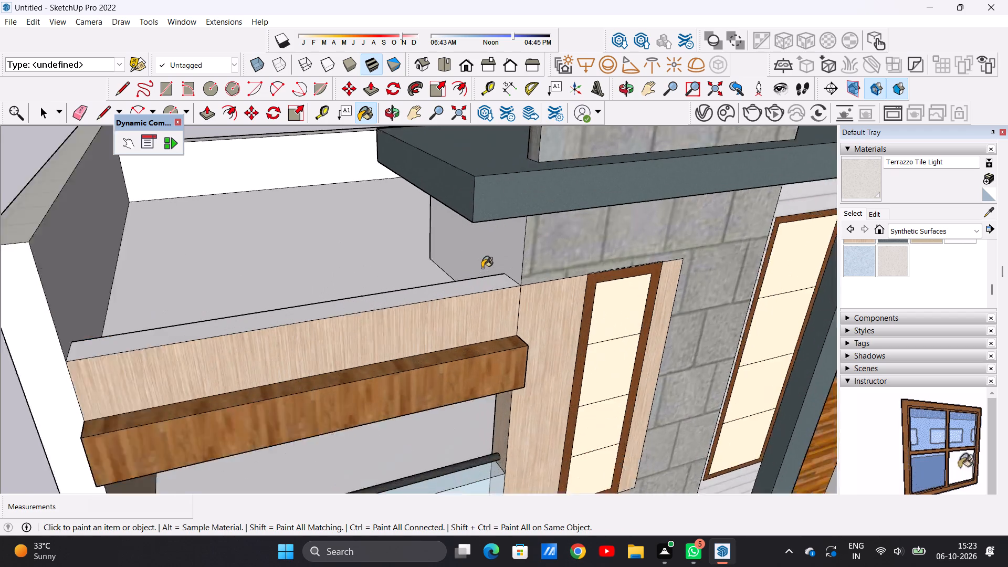
pyautogui.scroll(3, 482, 268)
pyautogui.click(507, 243)
pyautogui.click(481, 288)
# Examine the terrazzo side walls and the whole house front from several angles and distances, leaving the Paint Bucket tool.
pyautogui.scroll(-4, 465, 289)
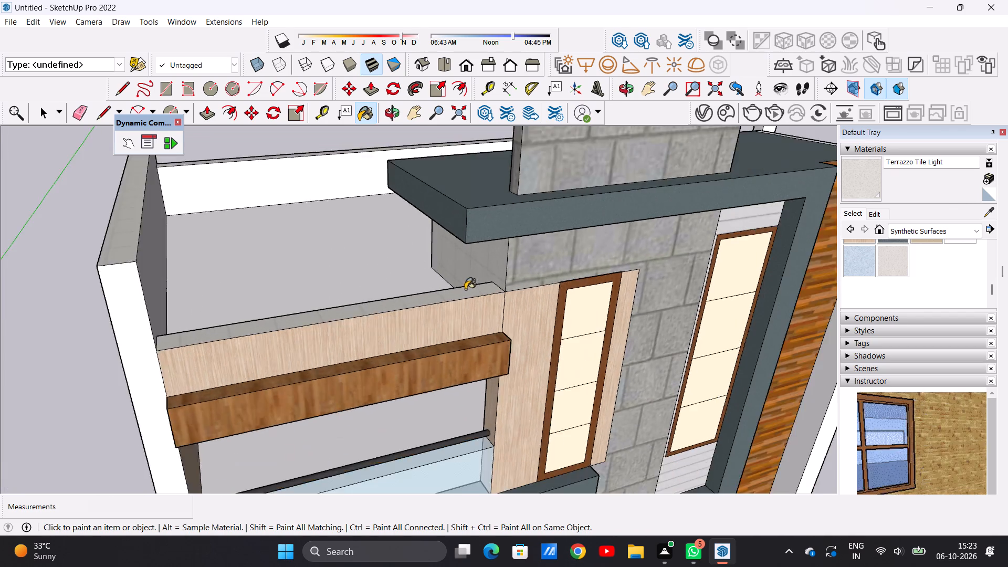
pyautogui.scroll(-10, 465, 289)
pyautogui.moveTo(452, 312); pyautogui.dragTo(398, 250, button='middle')
pyautogui.scroll(-6, 359, 275)
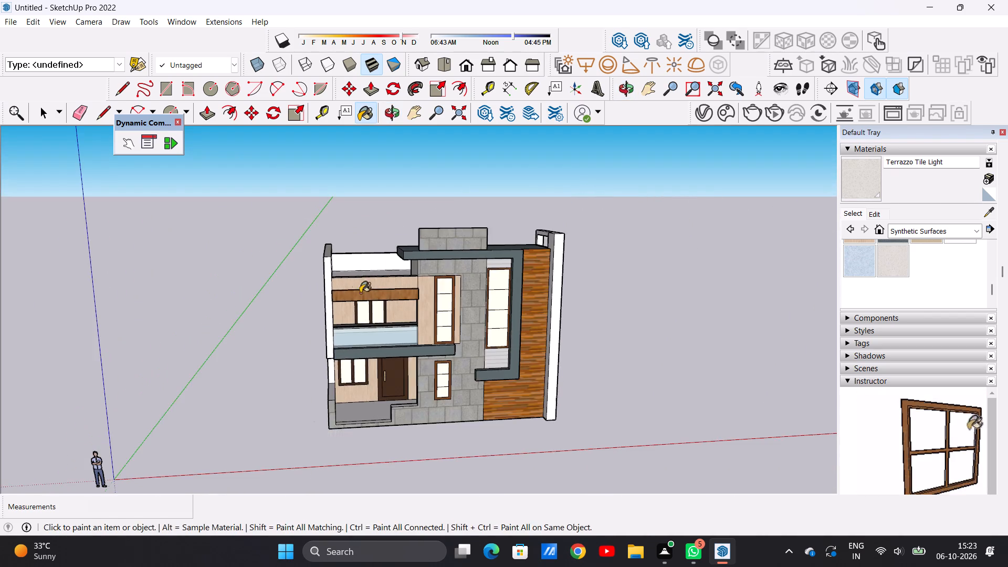
pyautogui.moveTo(414, 373); pyautogui.dragTo(398, 343, button='middle')
pyautogui.scroll(5, 383, 331)
pyautogui.scroll(-6, 384, 331)
pyautogui.scroll(6, 423, 323)
pyautogui.press('space')
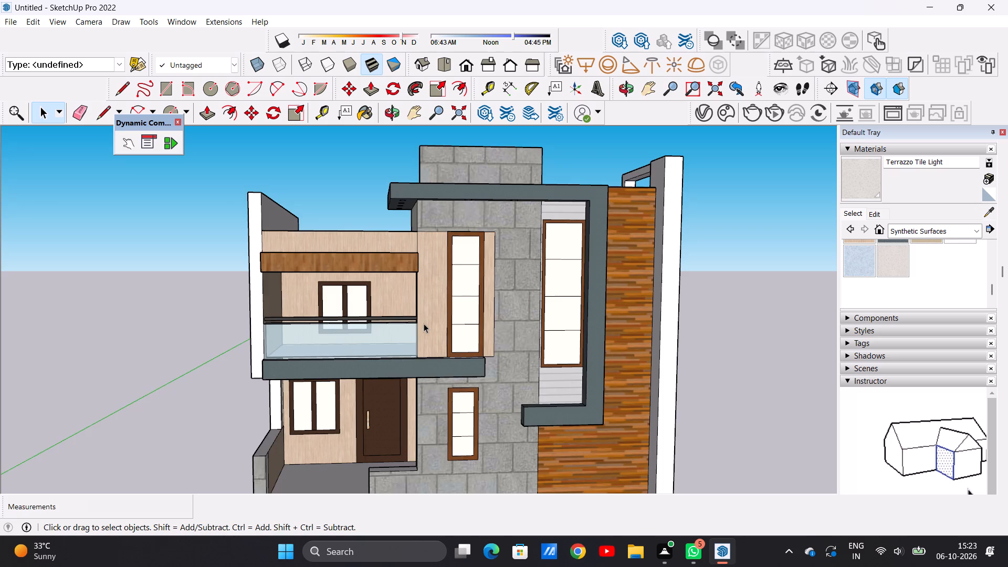
pyautogui.scroll(-10, 424, 323)
pyautogui.scroll(7, 472, 301)
pyautogui.moveTo(571, 298); pyautogui.dragTo(218, 332, button='middle')
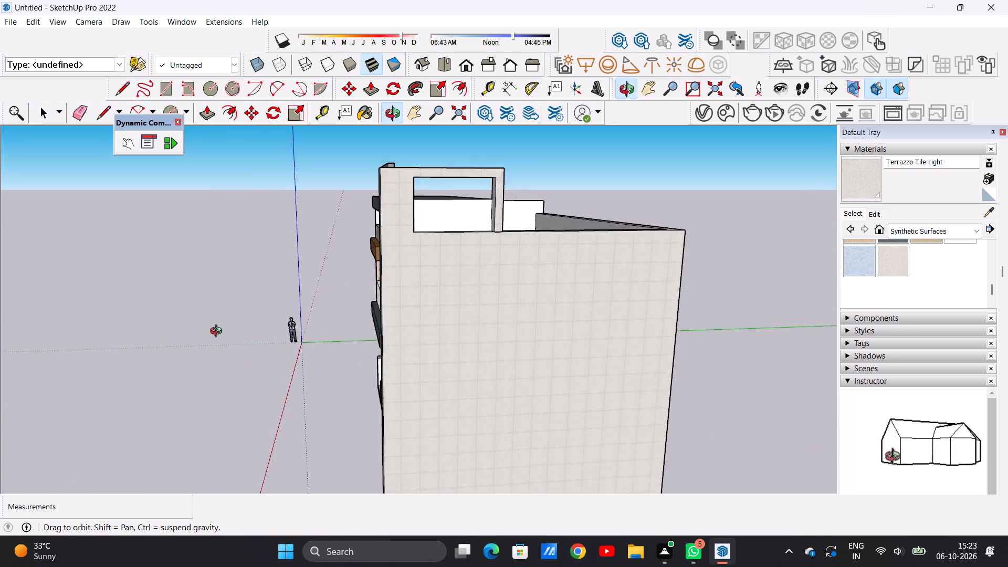
pyautogui.moveTo(218, 332); pyautogui.dragTo(553, 291, button='middle')
pyautogui.scroll(-6, 553, 291)
pyautogui.moveTo(400, 297); pyautogui.dragTo(533, 305, button='middle')
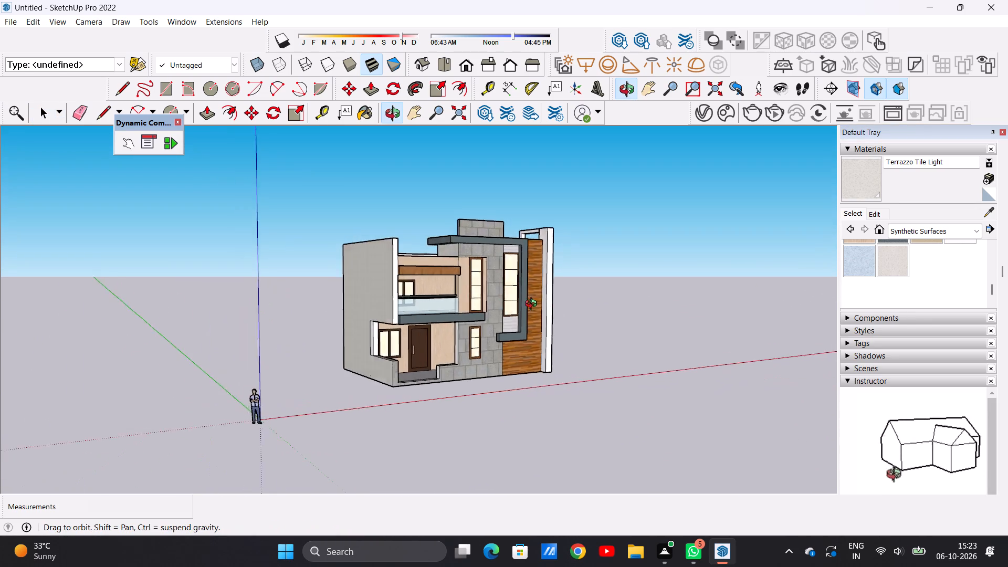
pyautogui.moveTo(533, 305); pyautogui.dragTo(394, 297, button='middle')
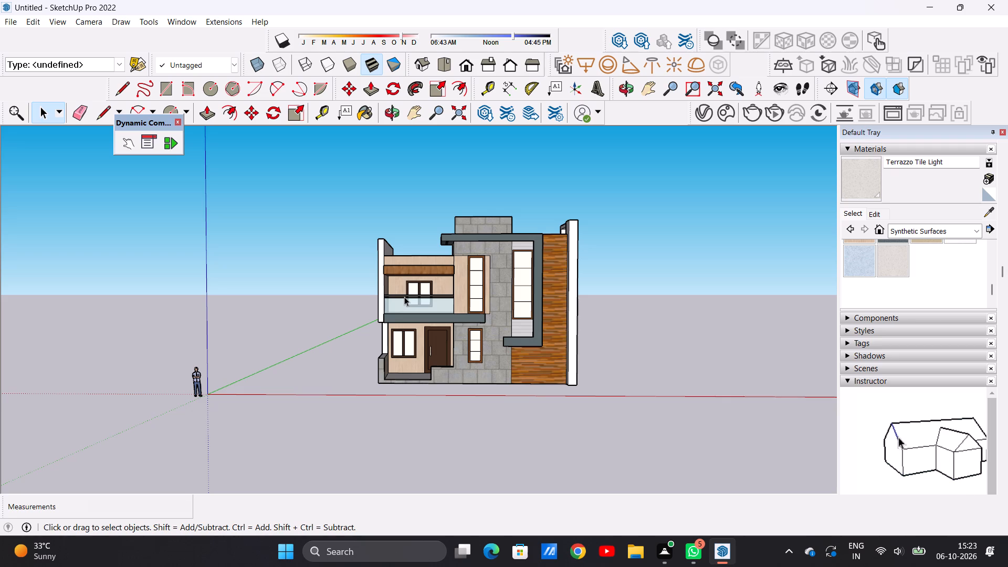
pyautogui.scroll(1, 646, 296)
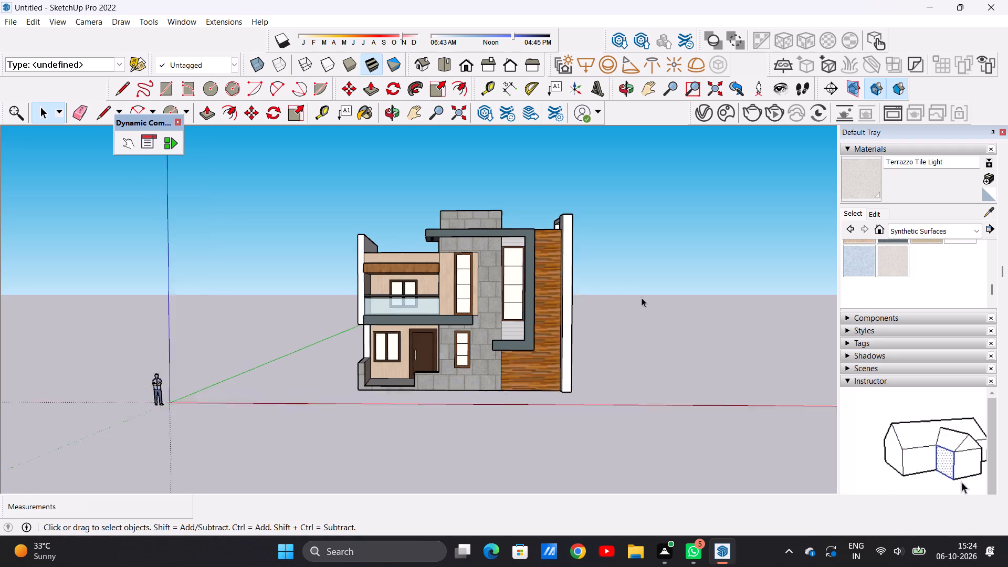
pyautogui.scroll(5, 642, 298)
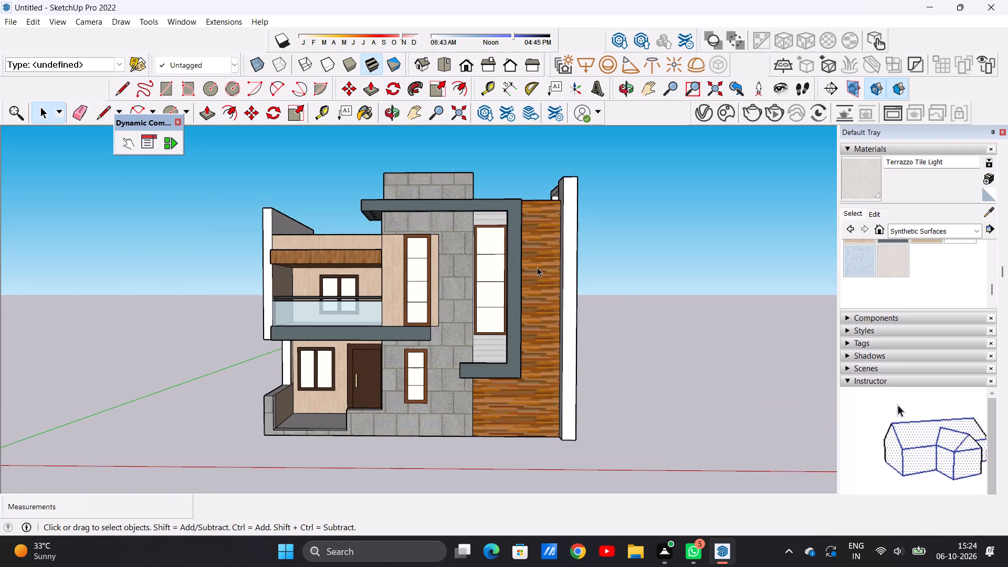
# Paint the roof block's wall behind the side wall's rooftop opening, and the slab edge above it, with Formica Speckled Grey.
pyautogui.scroll(-6, 534, 238)
pyautogui.moveTo(555, 234); pyautogui.dragTo(219, 296, button='middle')
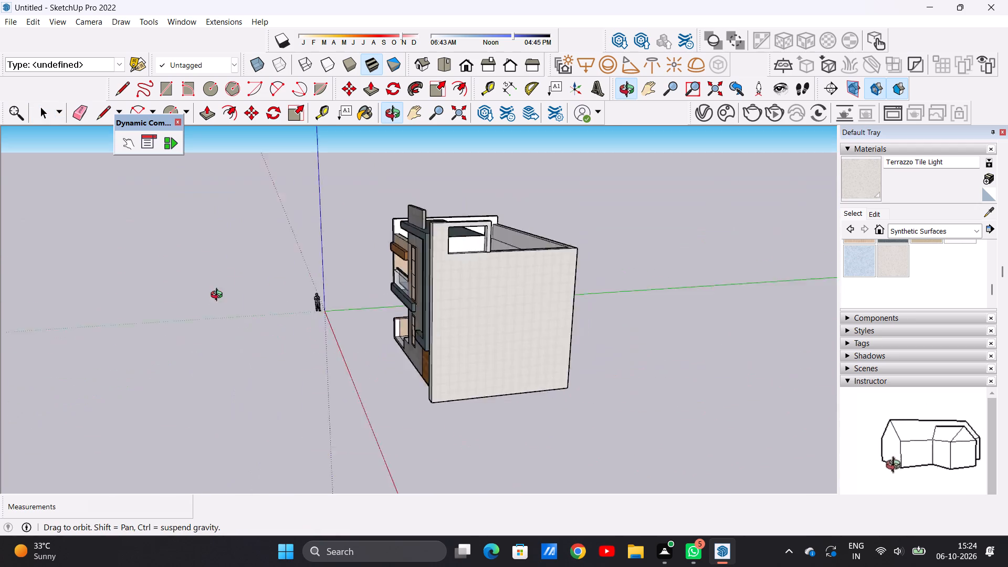
pyautogui.moveTo(219, 296); pyautogui.dragTo(270, 298, button='middle')
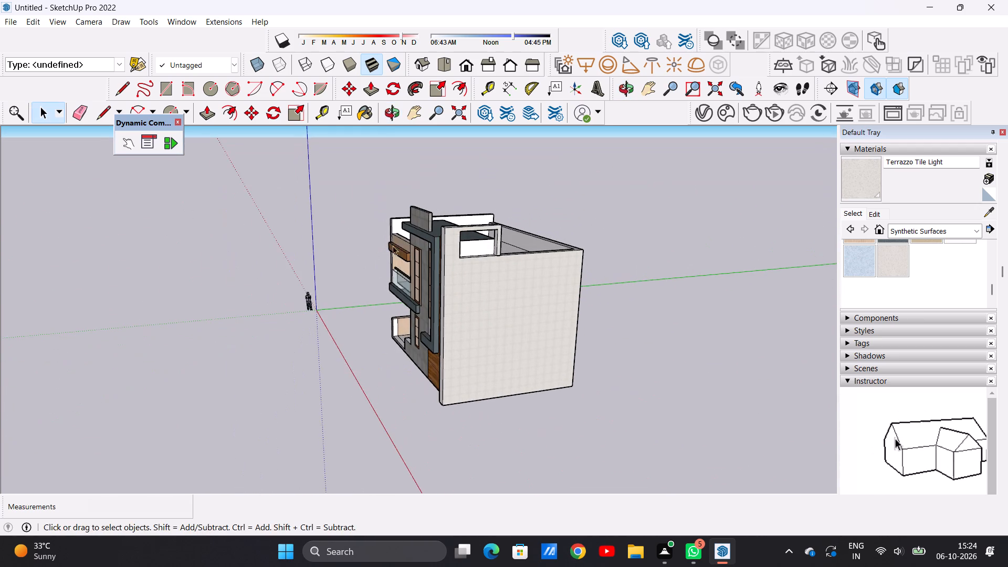
pyautogui.scroll(15, 505, 244)
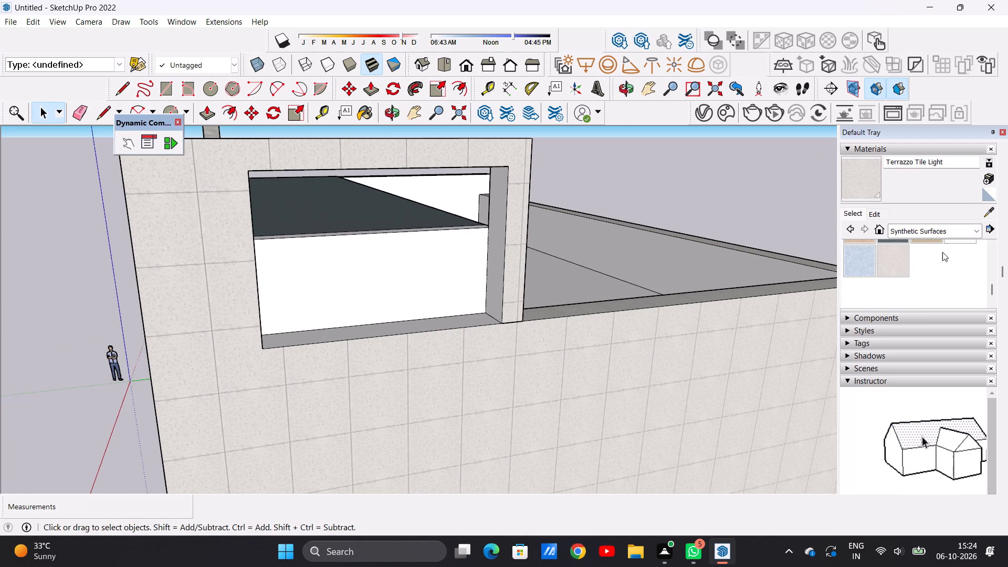
pyautogui.scroll(1, 934, 261)
pyautogui.click(899, 283)
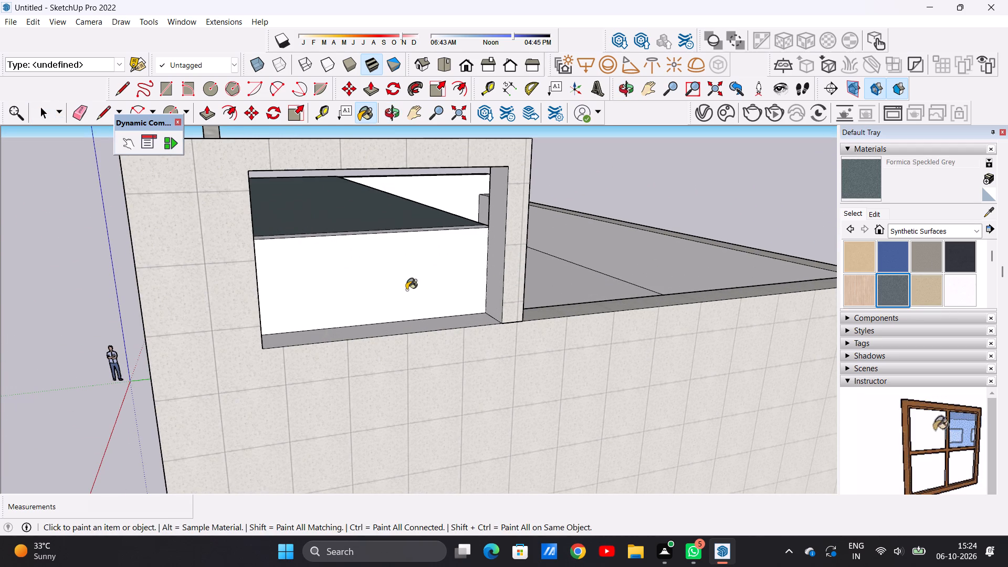
pyautogui.click(406, 290)
pyautogui.scroll(-8, 425, 288)
pyautogui.scroll(15, 443, 262)
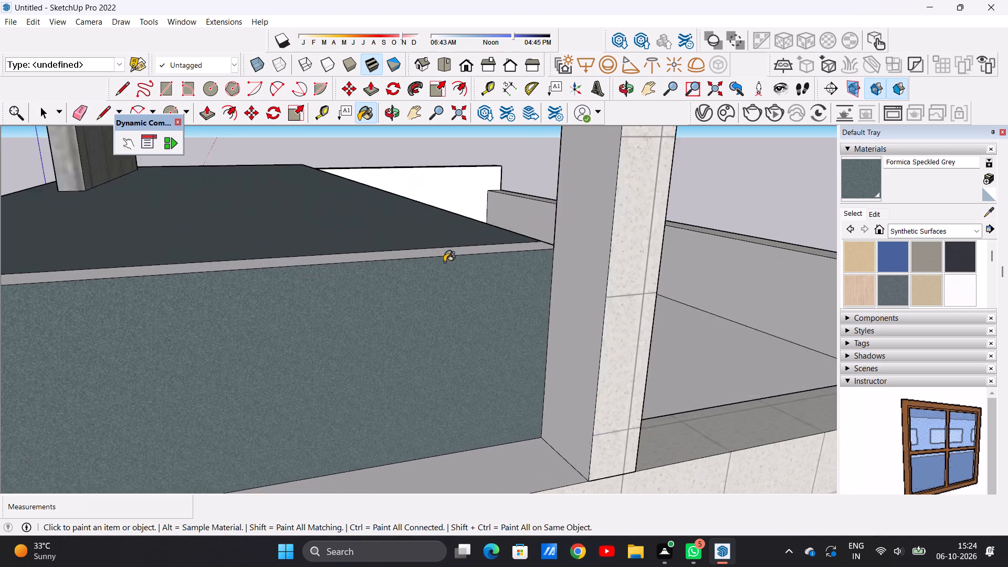
pyautogui.scroll(7, 444, 262)
pyautogui.click(428, 246)
pyautogui.press('space')
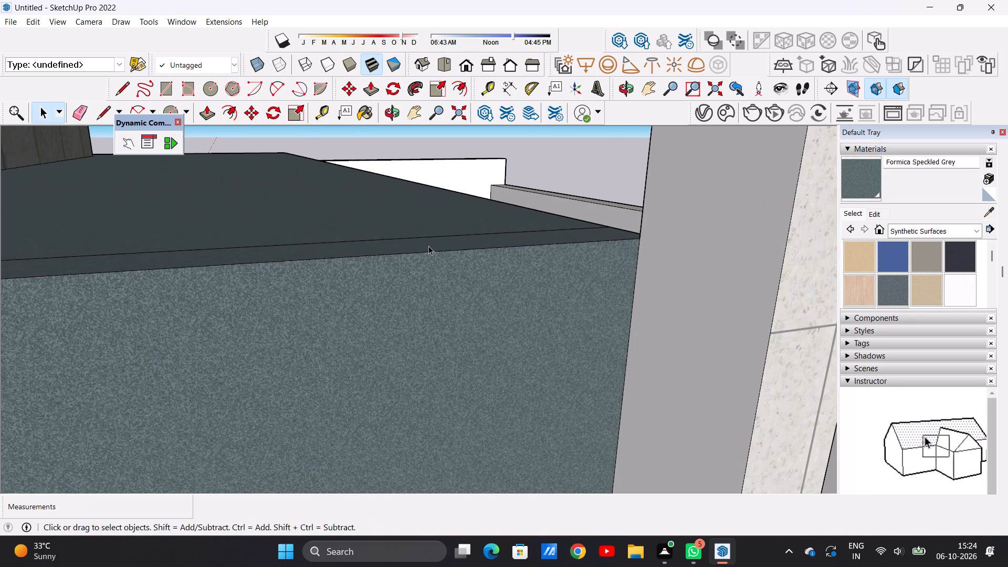
# Paint the roof block's side wall above the front parapet, under the overhanging slab, with Formica Speckled Grey.
pyautogui.scroll(-20, 428, 246)
pyautogui.scroll(-8, 428, 246)
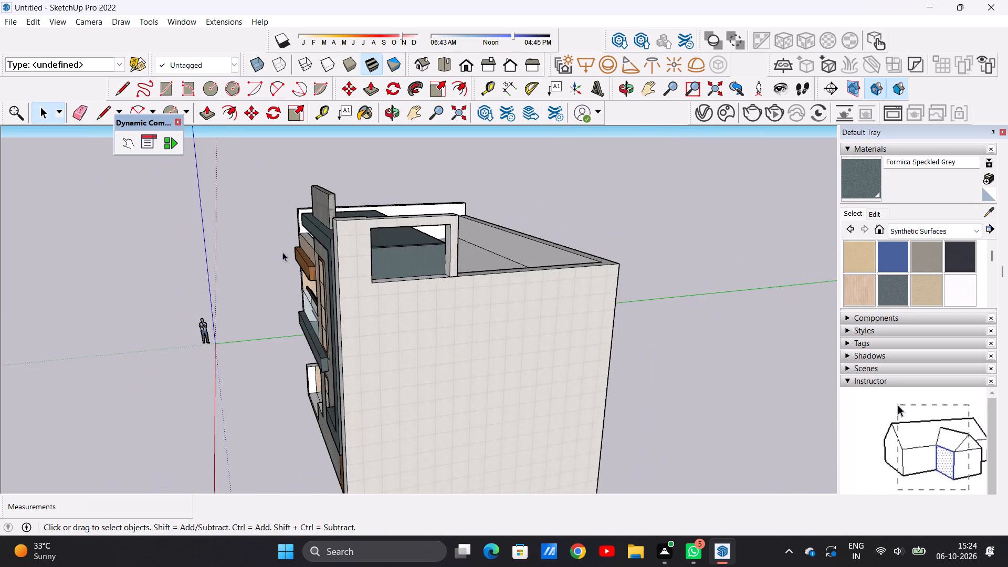
pyautogui.moveTo(282, 252); pyautogui.dragTo(496, 223, button='middle')
pyautogui.moveTo(322, 250); pyautogui.dragTo(584, 249, button='middle')
pyautogui.scroll(3, 429, 261)
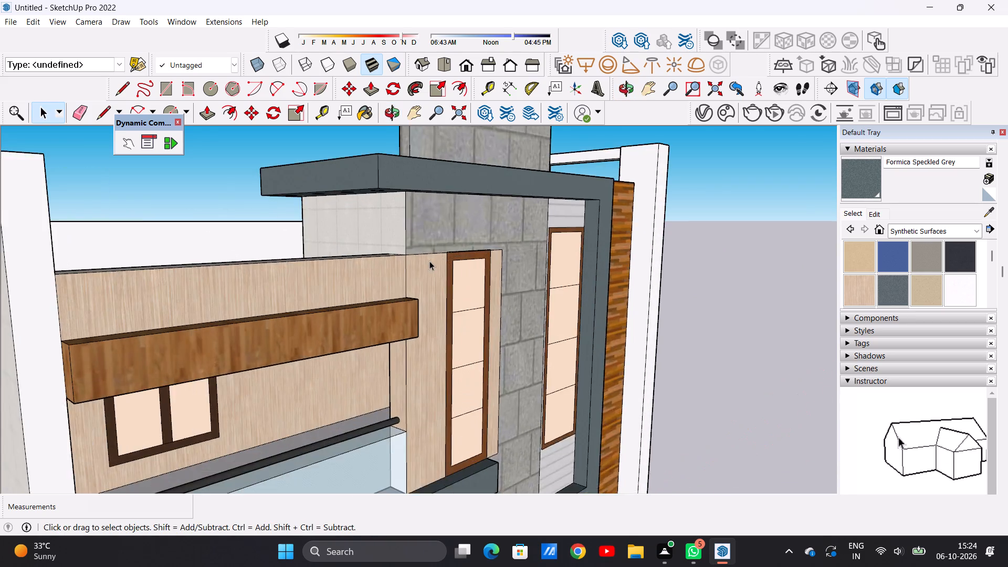
pyautogui.scroll(10, 429, 261)
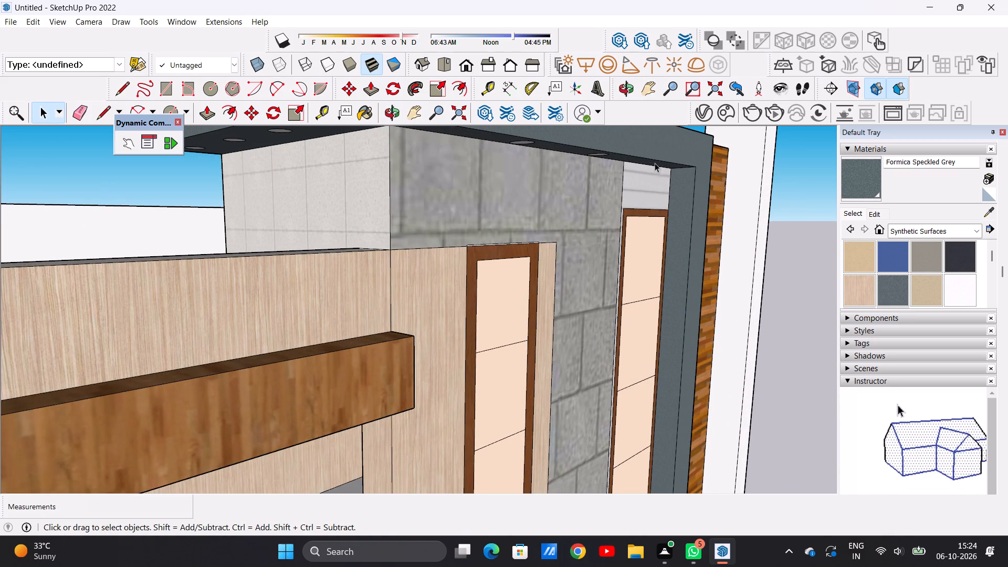
pyautogui.click(858, 169)
pyautogui.click(360, 203)
# Leave the Paint Bucket tool and review the finished house from the front and both sides at several distances.
pyautogui.scroll(-14, 377, 194)
pyautogui.moveTo(425, 211); pyautogui.dragTo(255, 196, button='middle')
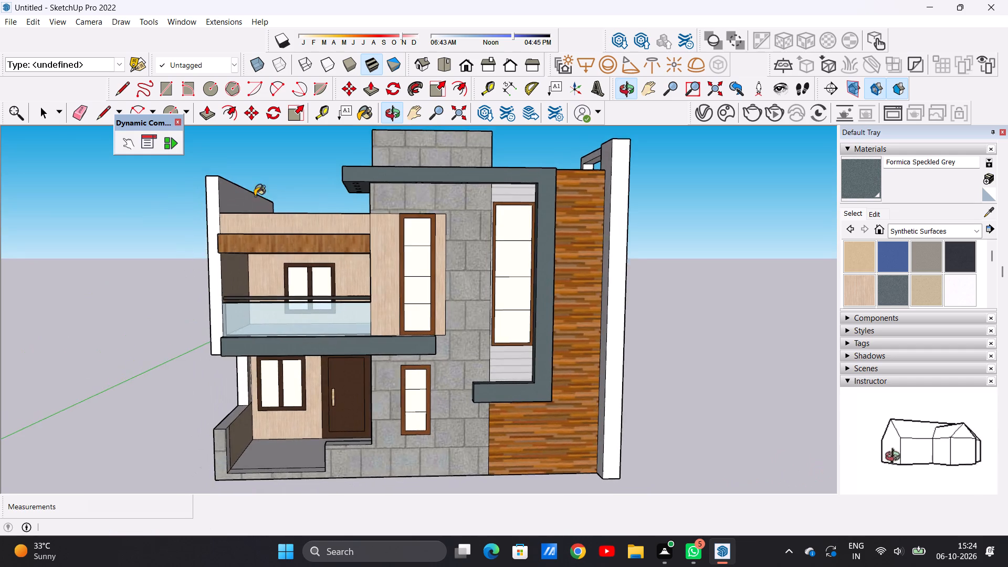
pyautogui.scroll(-7, 314, 197)
pyautogui.moveTo(461, 241); pyautogui.dragTo(443, 239, button='middle')
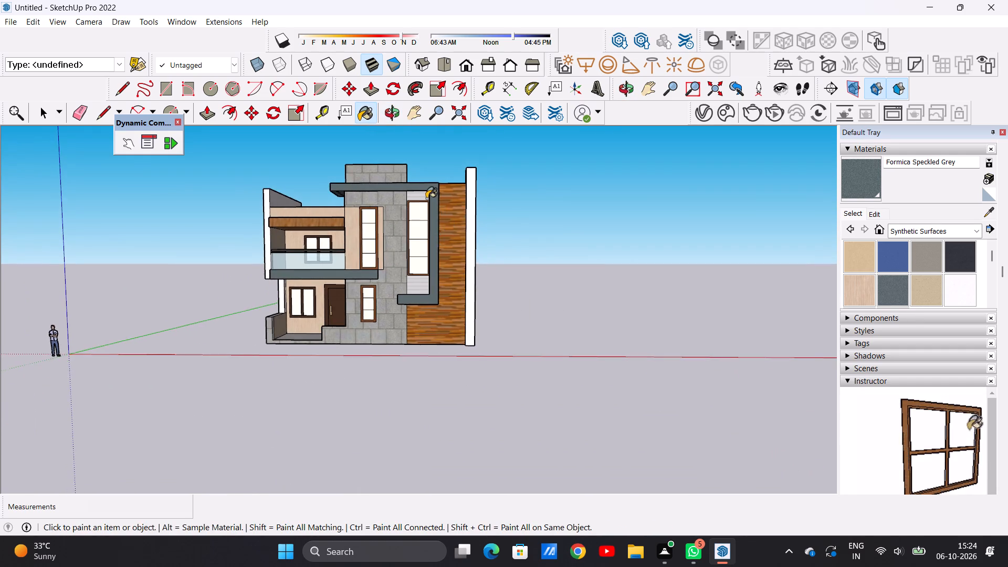
pyautogui.scroll(5, 426, 198)
pyautogui.press('space')
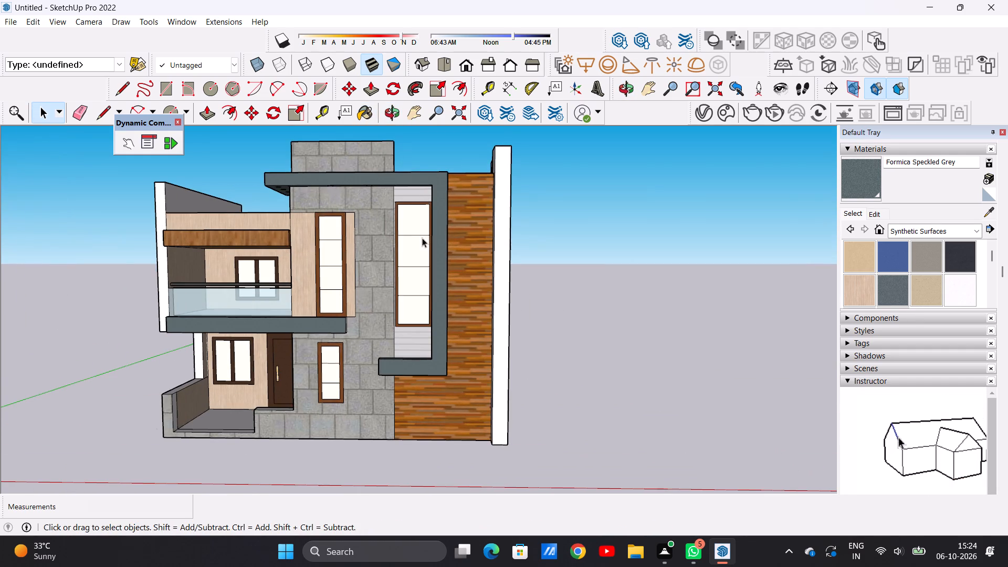
pyautogui.scroll(-6, 422, 238)
pyautogui.moveTo(406, 268); pyautogui.dragTo(406, 258, button='middle')
pyautogui.scroll(5, 397, 211)
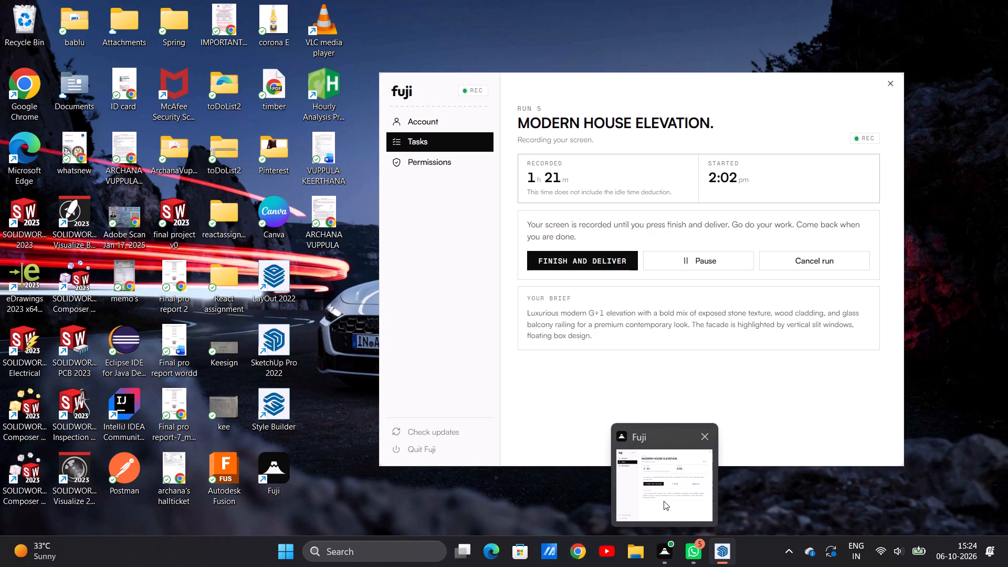
pyautogui.click(701, 496)
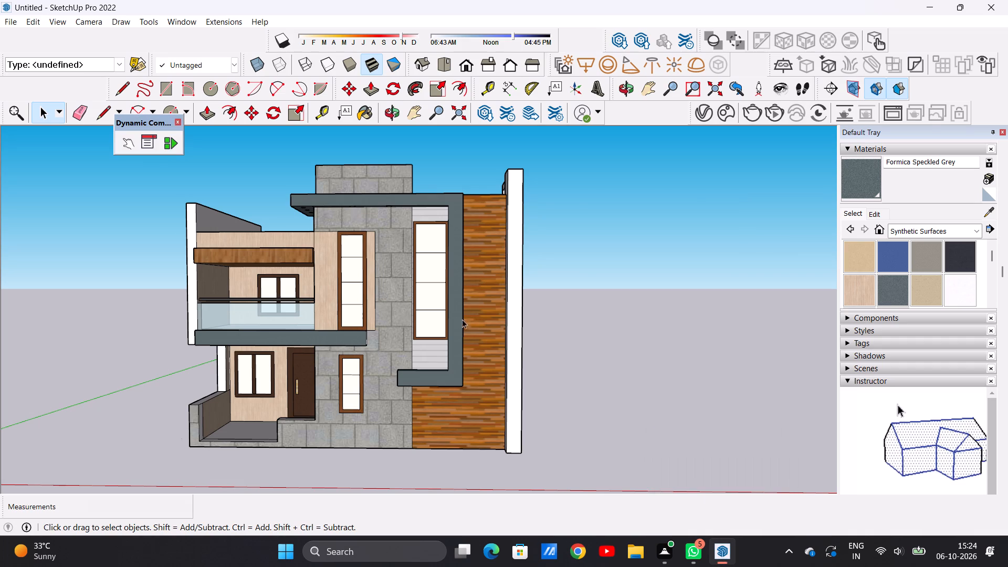
pyautogui.scroll(-6, 412, 247)
pyautogui.scroll(3, 433, 258)
pyautogui.moveTo(288, 267); pyautogui.dragTo(597, 255, button='middle')
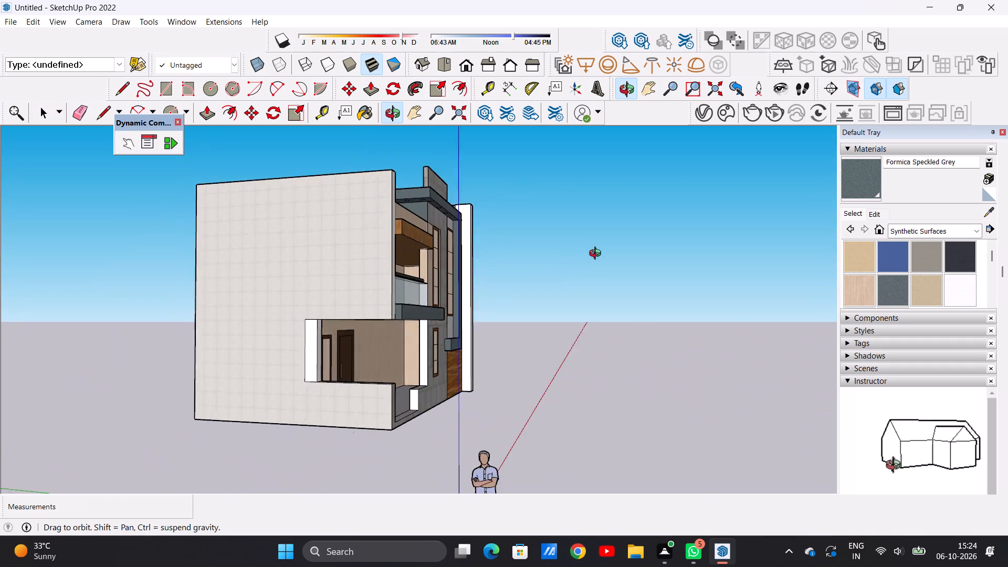
pyautogui.moveTo(597, 255); pyautogui.dragTo(222, 284, button='middle')
pyautogui.moveTo(579, 273); pyautogui.dragTo(461, 273, button='middle')
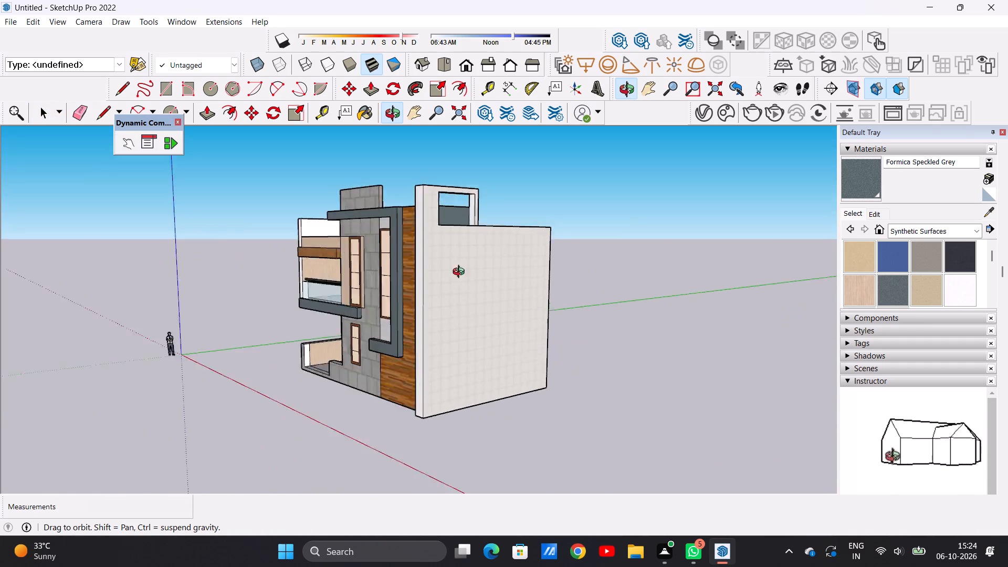
pyautogui.moveTo(461, 273); pyautogui.dragTo(642, 262, button='middle')
pyautogui.scroll(1, 486, 277)
pyautogui.scroll(-4, 488, 277)
pyautogui.scroll(7, 431, 245)
pyautogui.scroll(-2, 431, 245)
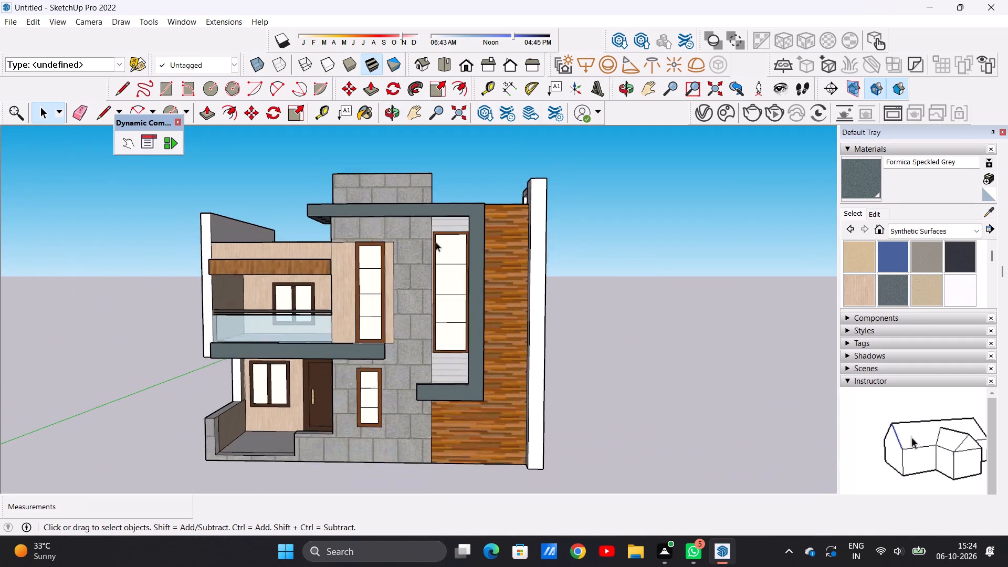
pyautogui.scroll(-1, 436, 242)
pyautogui.moveTo(445, 240); pyautogui.dragTo(448, 232, button='middle')
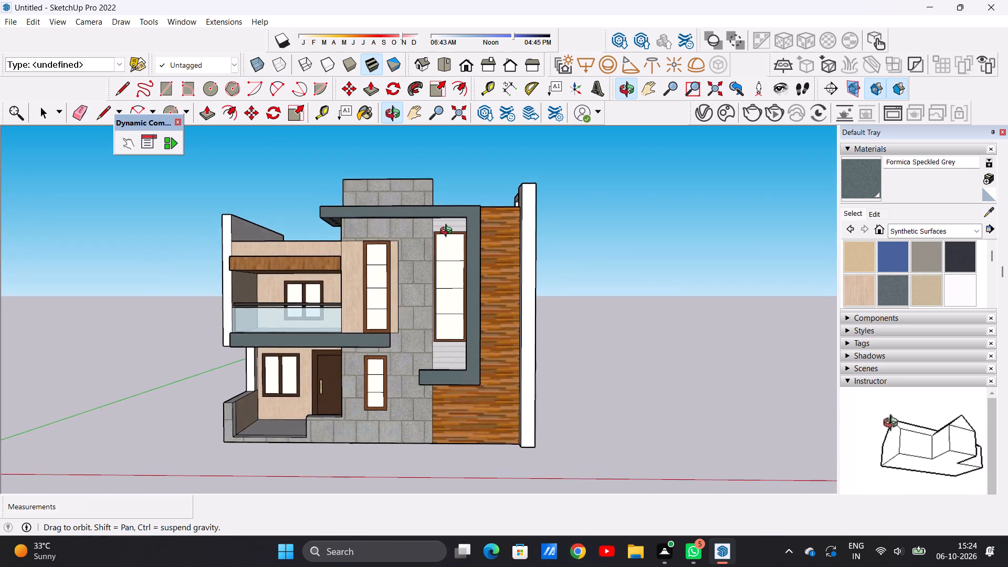
pyautogui.moveTo(448, 232); pyautogui.dragTo(455, 250, button='middle')
pyautogui.scroll(-4, 455, 250)
pyautogui.scroll(3, 475, 248)
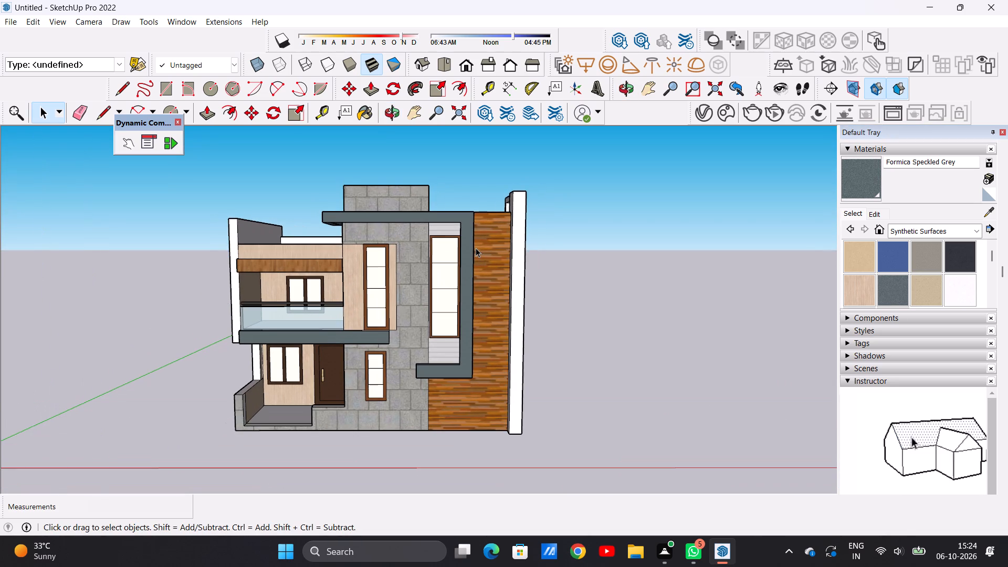
# Save the house model as a SketchUp file named ABHI in the Documents folder.
pyautogui.hotkey('ctrl', 's')
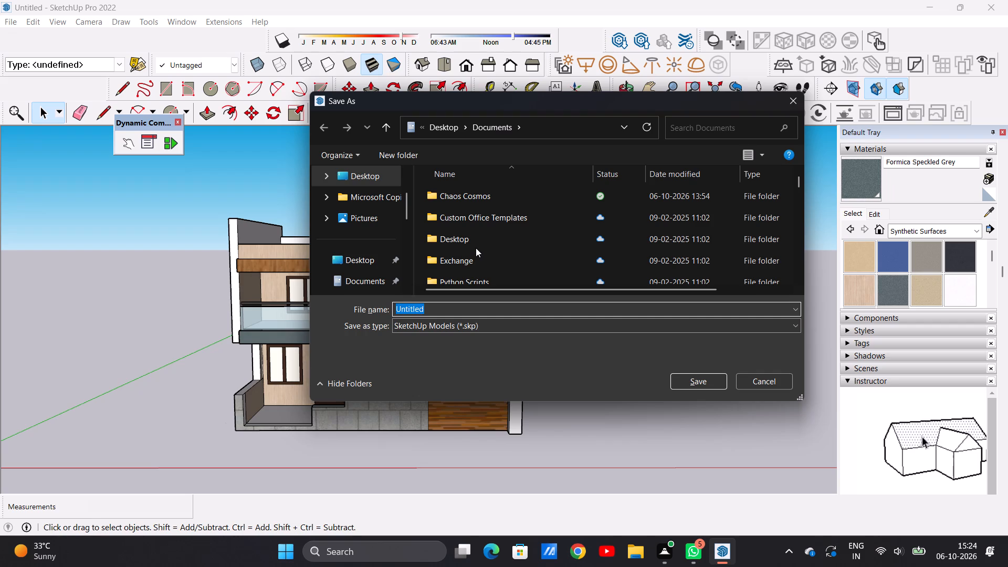
pyautogui.press('space')
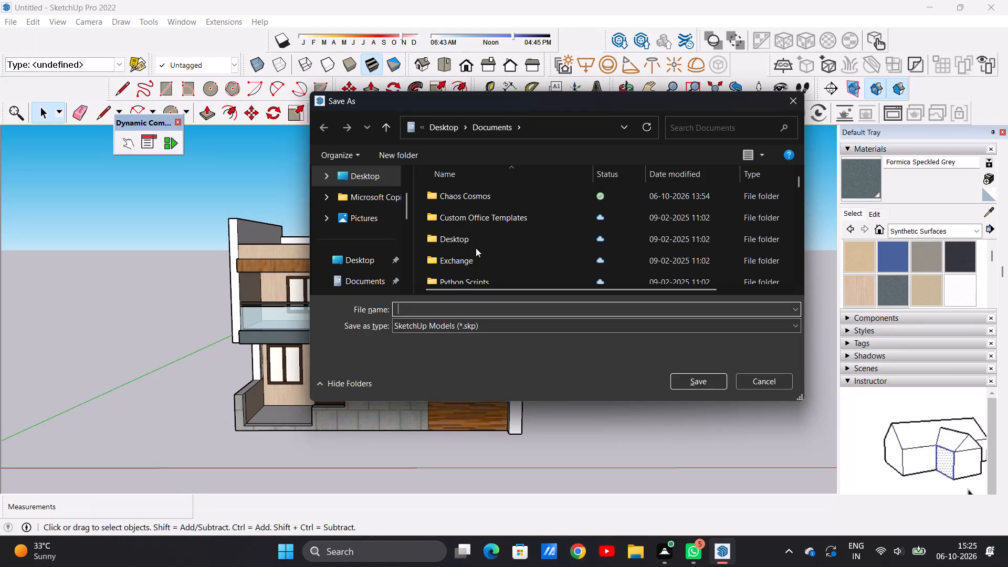
pyautogui.write('ABHI')
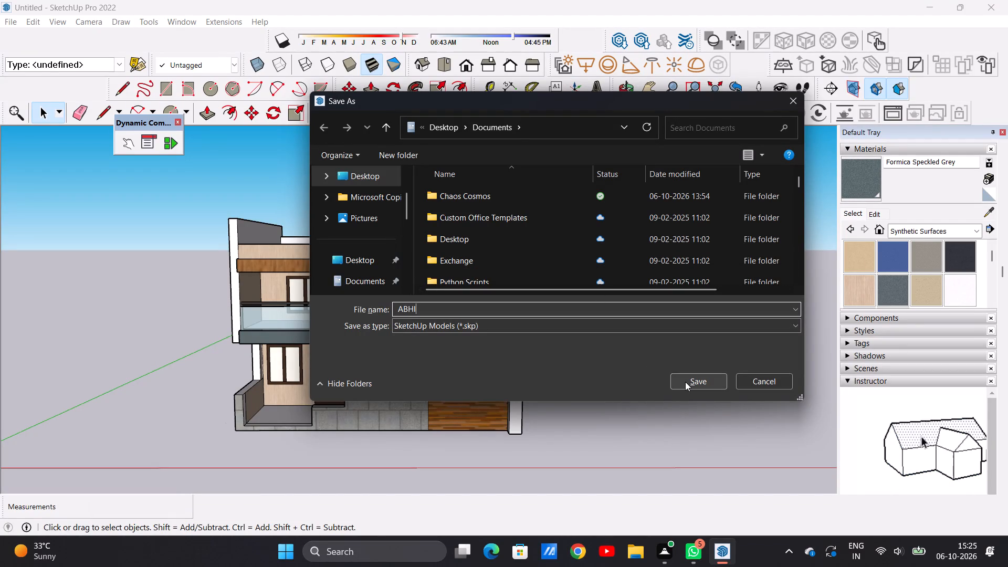
pyautogui.click(685, 382)
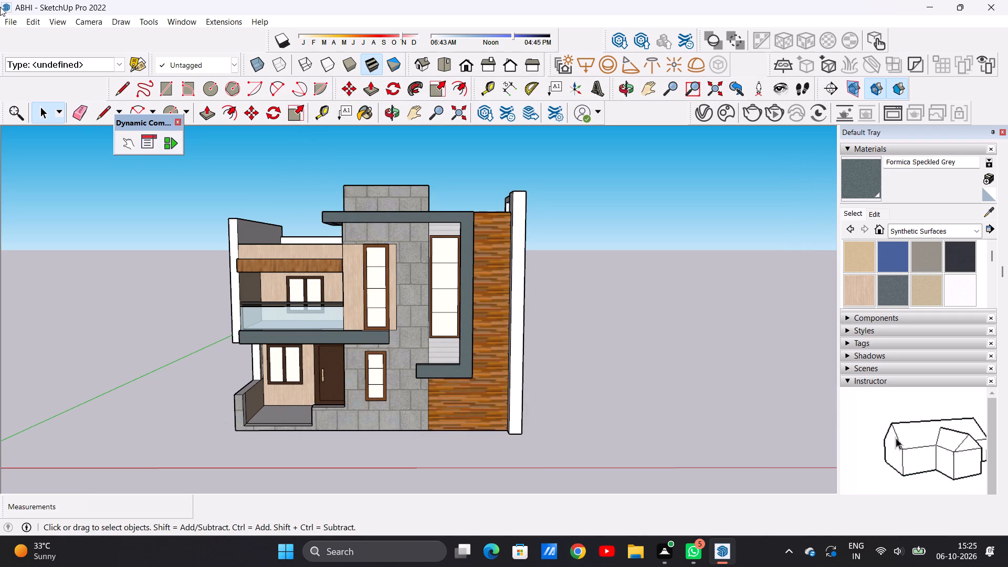
# Export the current front view as a 2D graphic in JPEG format, named ABHI PDF, to the Documents folder.
pyautogui.click(12, 19)
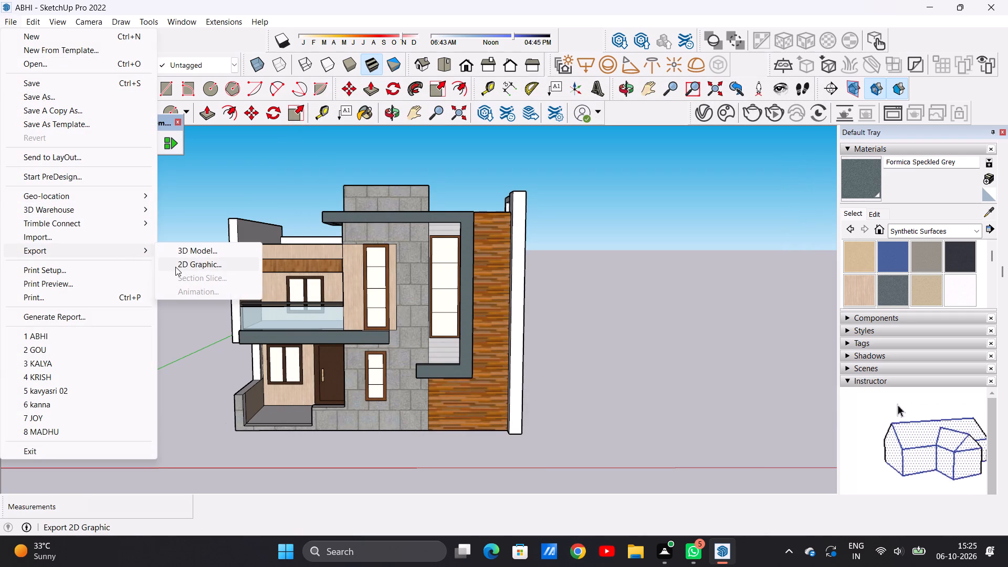
pyautogui.click(175, 267)
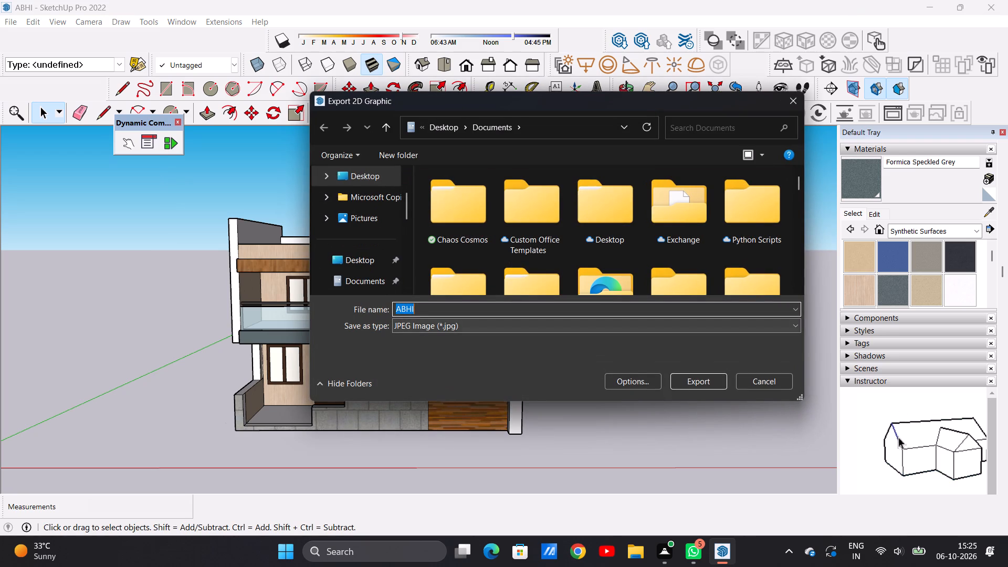
pyautogui.click(421, 311)
pyautogui.press('space')
pyautogui.write('PDF')
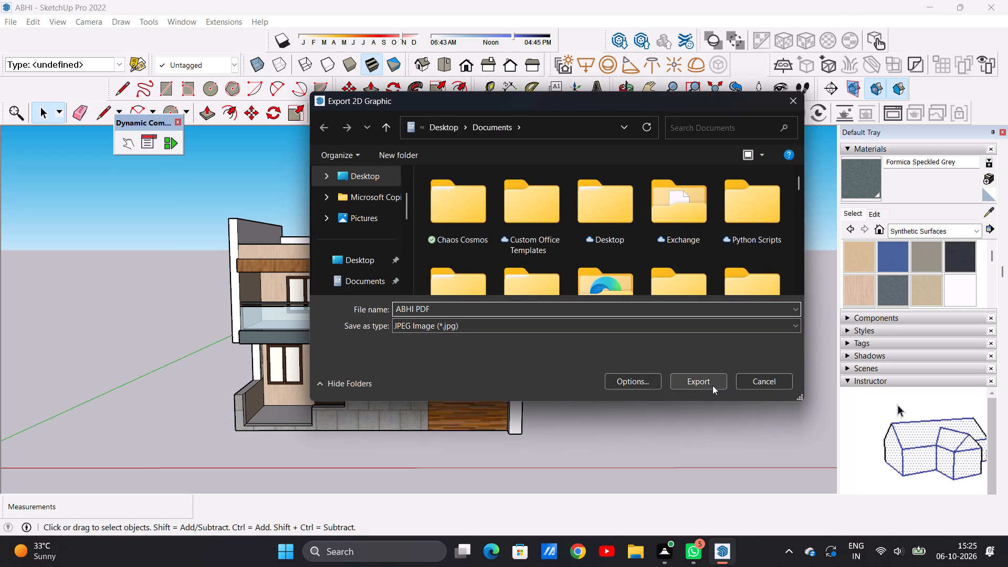
pyautogui.click(711, 385)
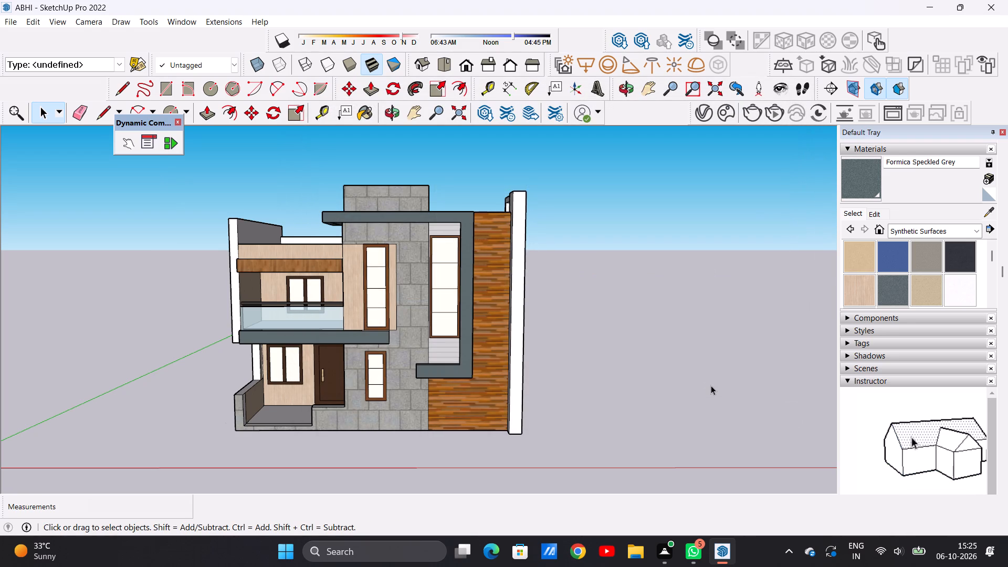